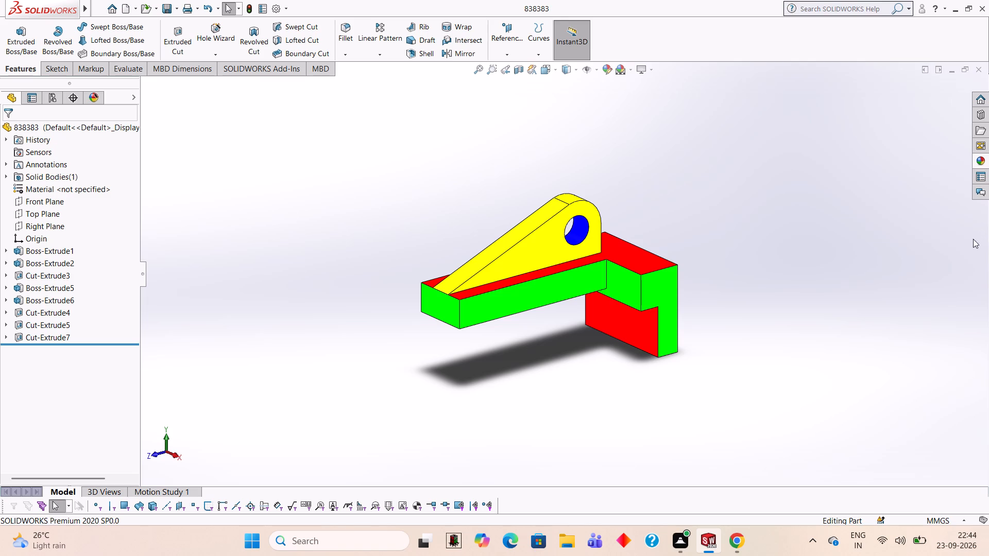
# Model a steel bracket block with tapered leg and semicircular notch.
# Close the open part 838383 and create a new part document.
pyautogui.click(976, 76)
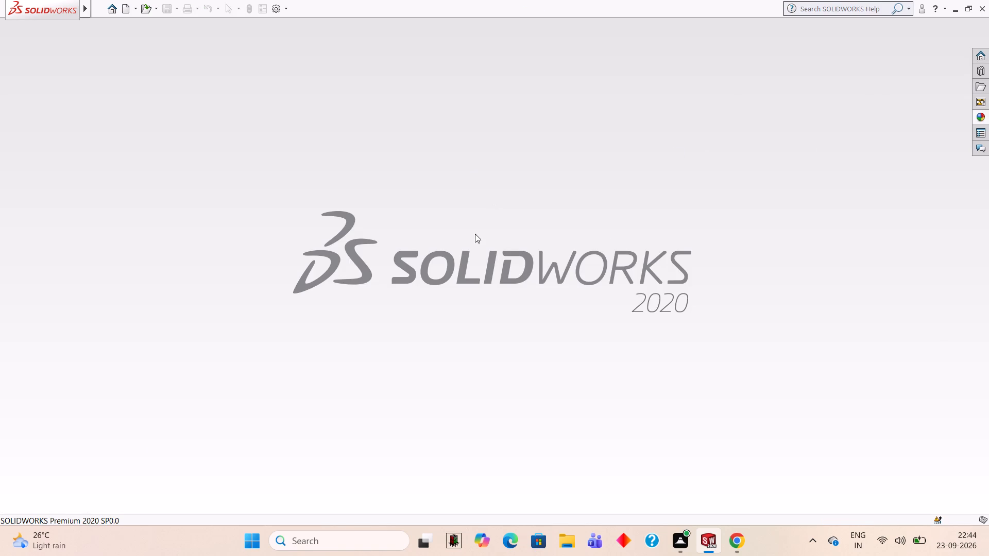
pyautogui.click(124, 13)
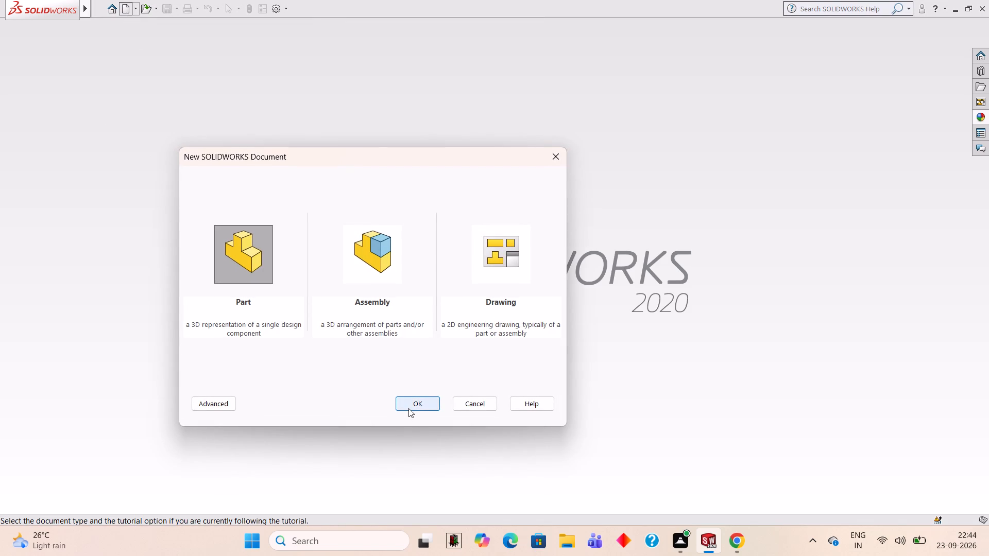
pyautogui.click(408, 408)
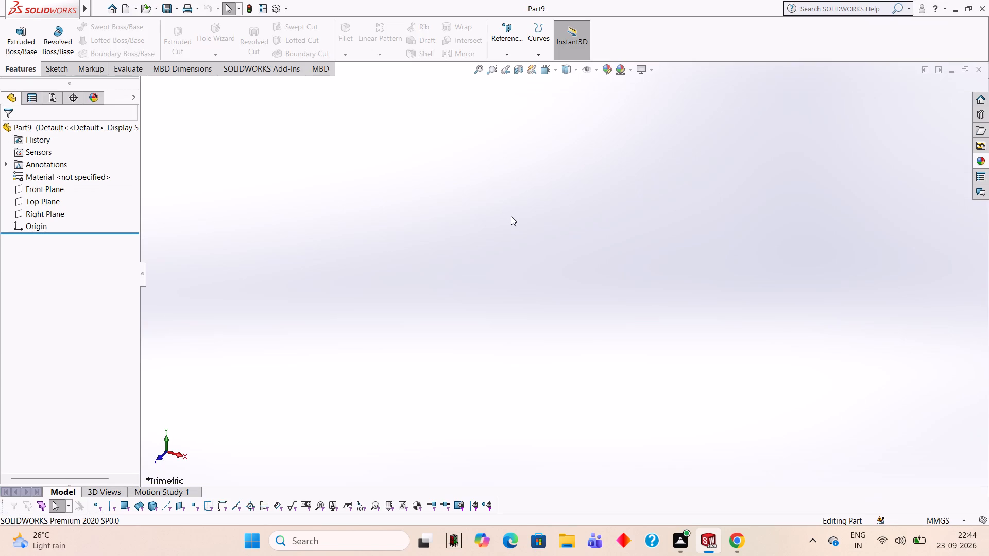
# Sketch a closed 110 mm wide by 45 mm high rectangle from lines on the Front Plane, with its lower-left corner at the origin.
pyautogui.click(29, 186)
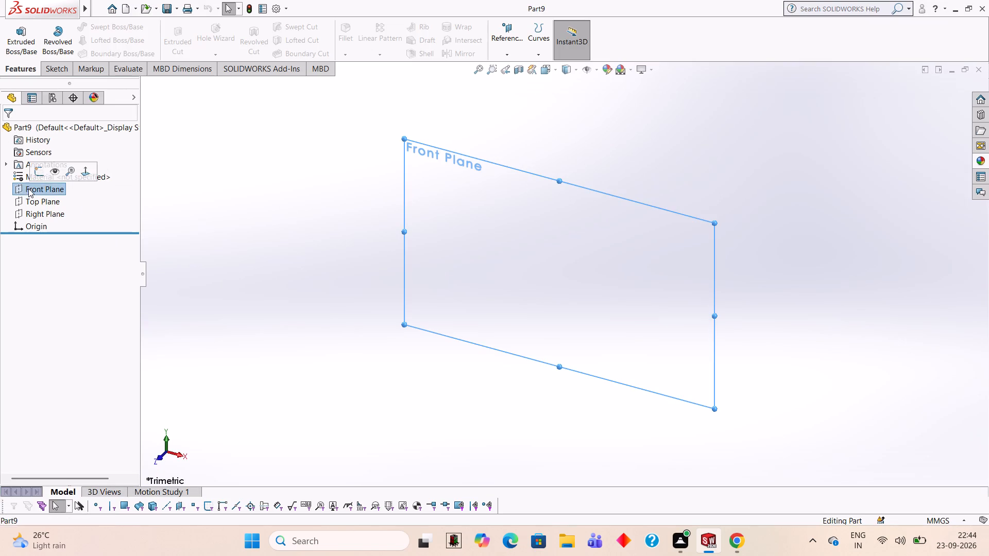
pyautogui.click(35, 172)
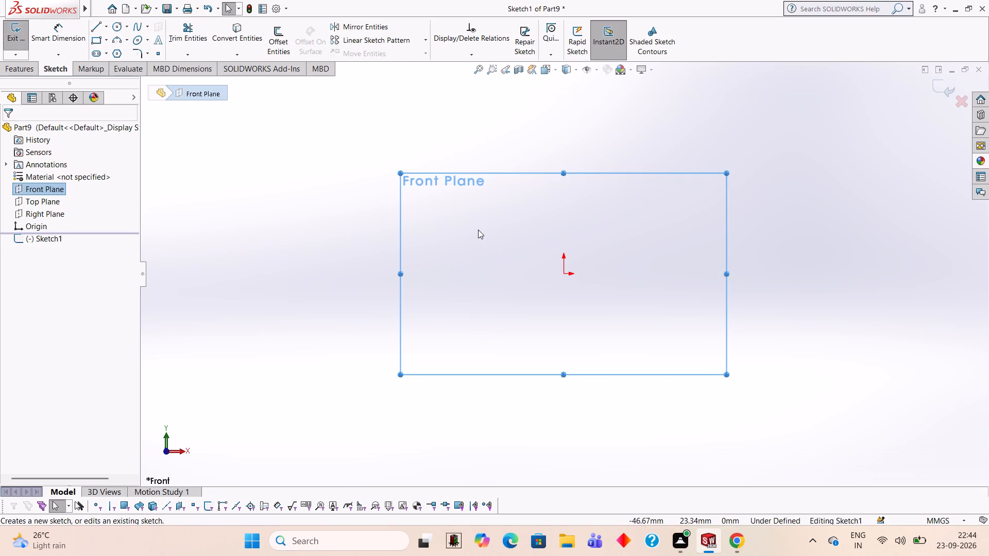
pyautogui.click(478, 228)
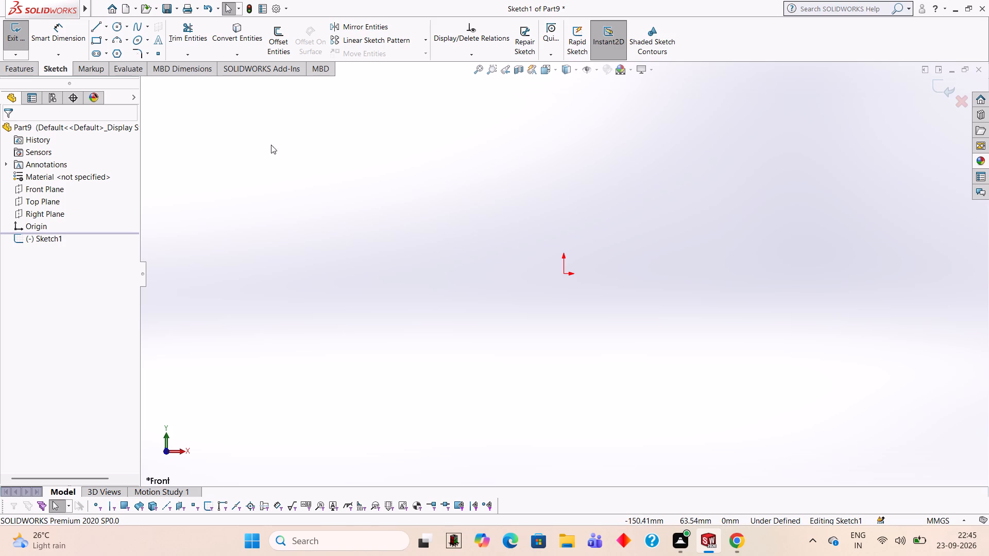
pyautogui.click(96, 31)
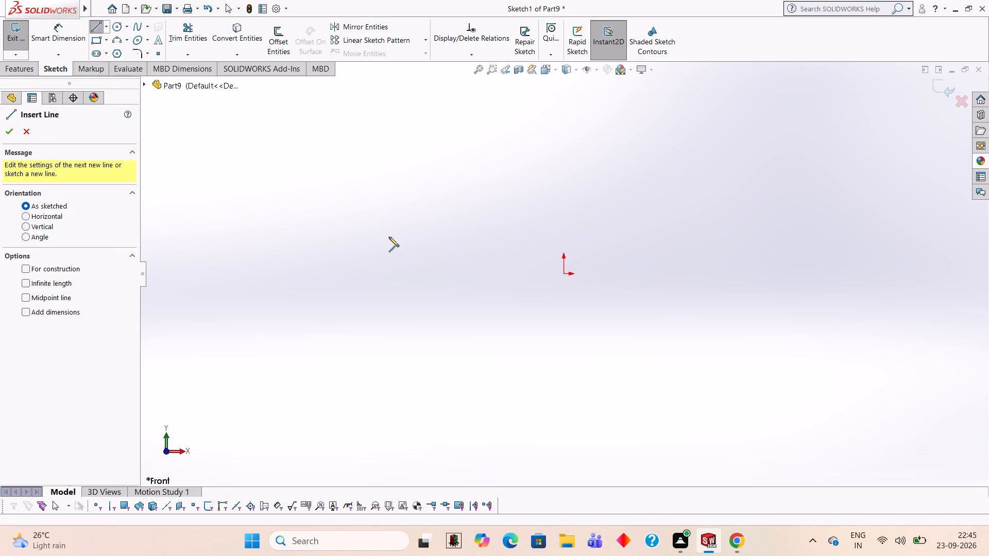
pyautogui.click(565, 273)
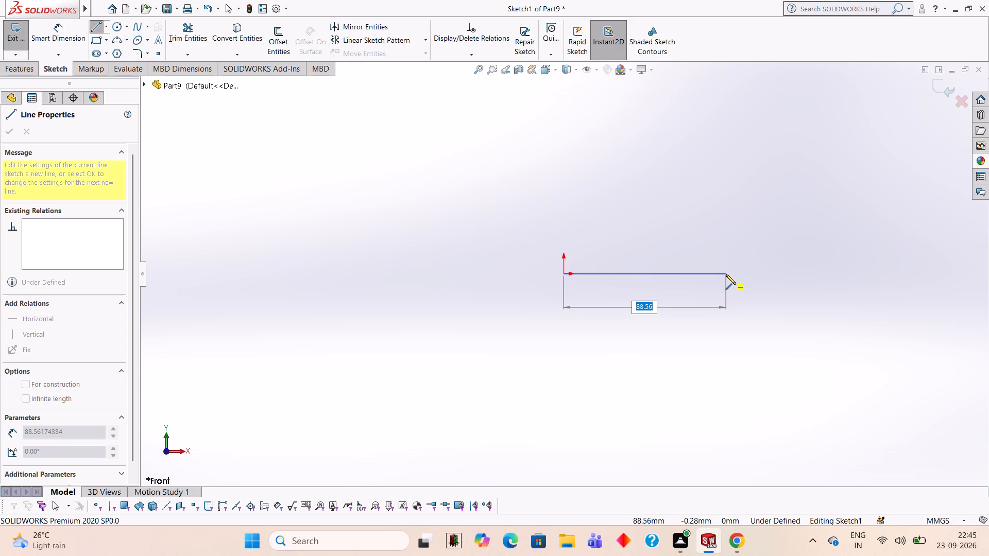
pyautogui.write('110')
pyautogui.press('Return')
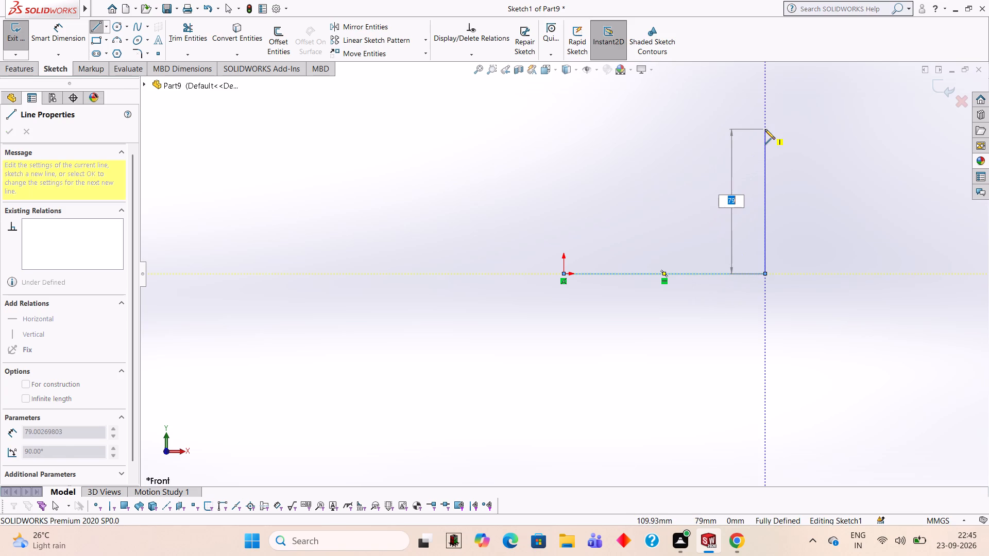
pyautogui.write('45')
pyautogui.press('Return')
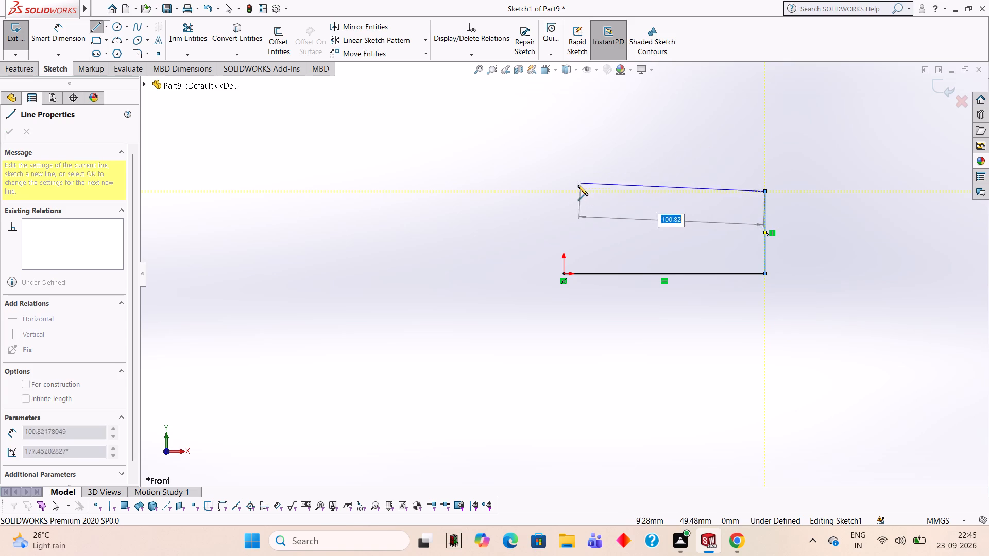
pyautogui.write('110')
pyautogui.press('Return')
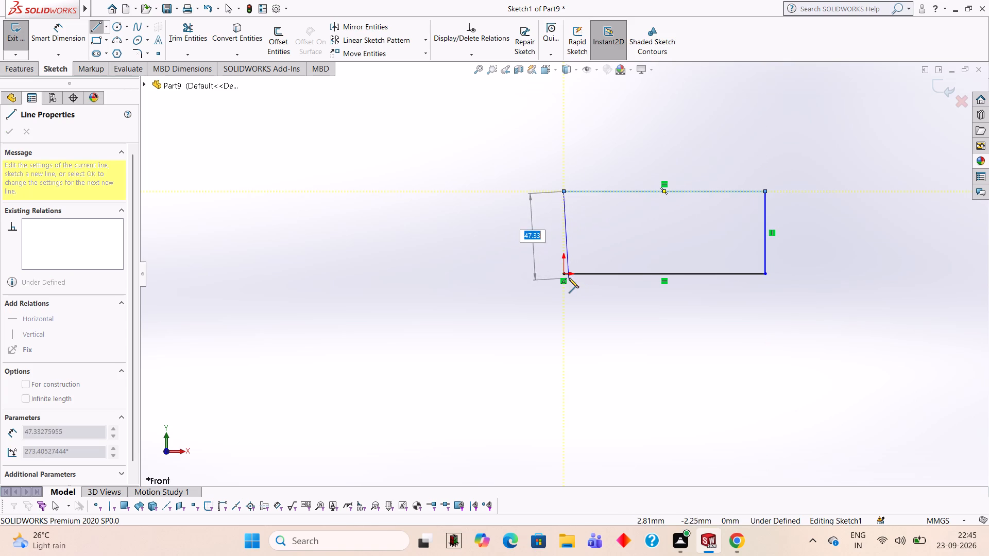
pyautogui.click(562, 272)
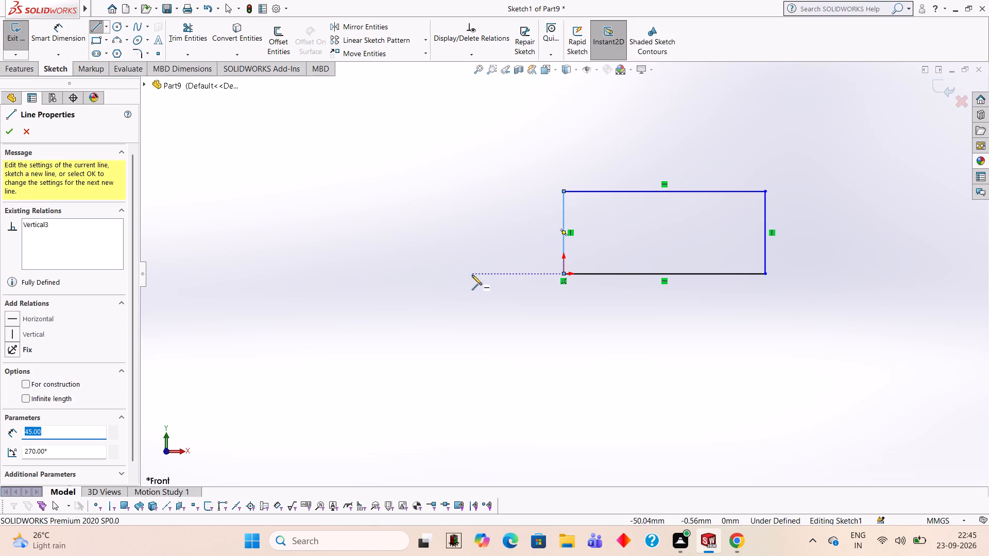
pyautogui.press('Escape')
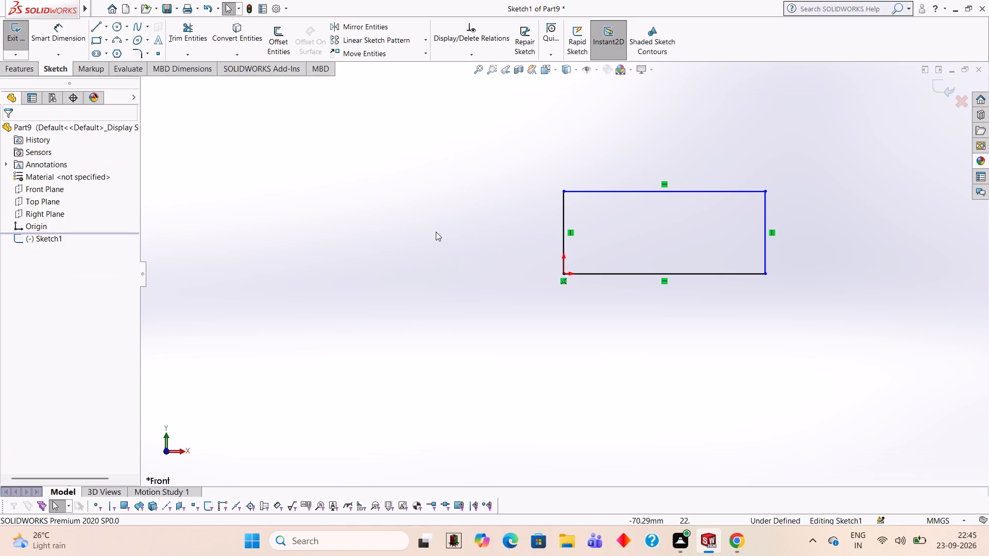
# Extrude the rectangle as a blind boss 12 mm deep.
pyautogui.click(26, 64)
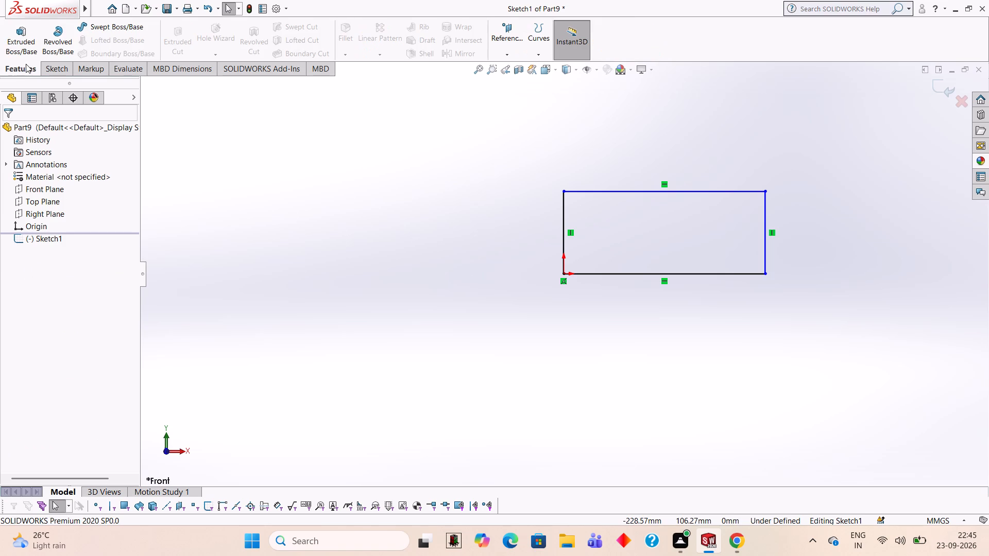
pyautogui.click(27, 46)
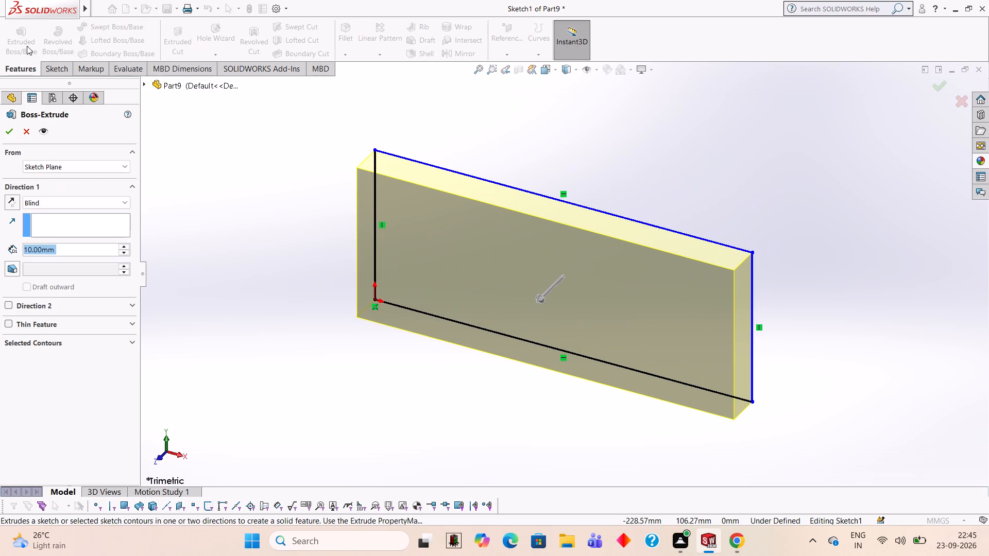
pyautogui.write('12')
pyautogui.press('Return')
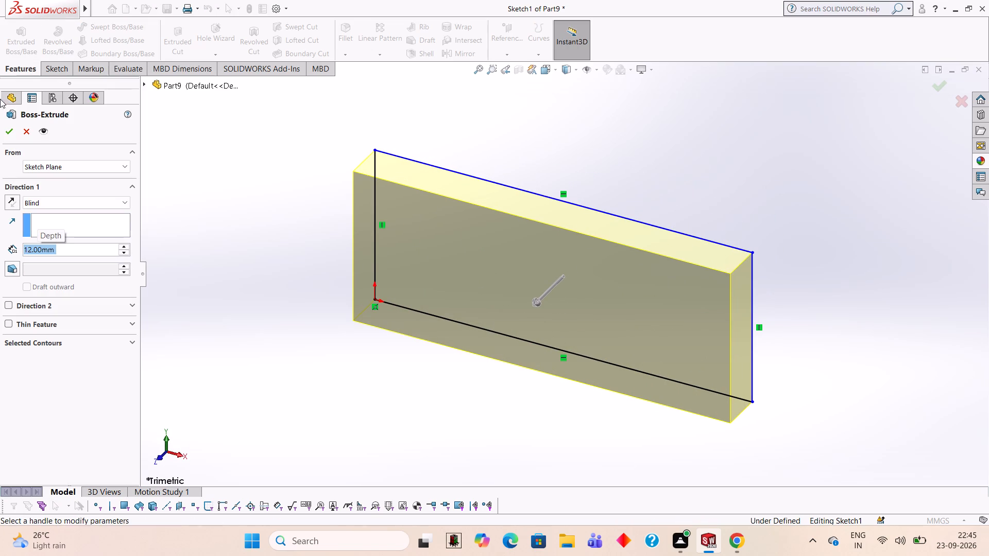
pyautogui.click(10, 132)
pyautogui.click(217, 155)
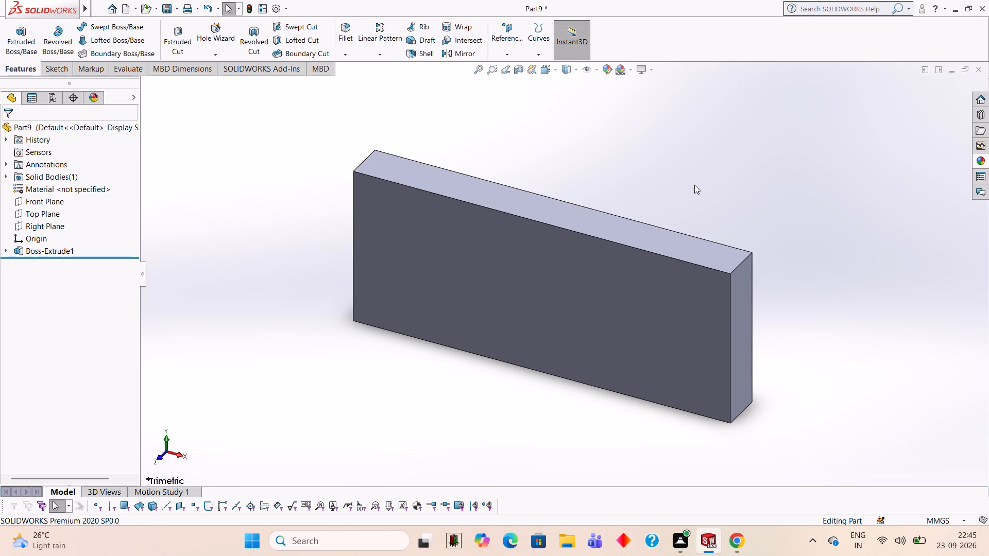
# Start a new sketch on the narrow top face of the upright plate.
pyautogui.moveTo(694, 183); pyautogui.dragTo(531, 367, button='middle')
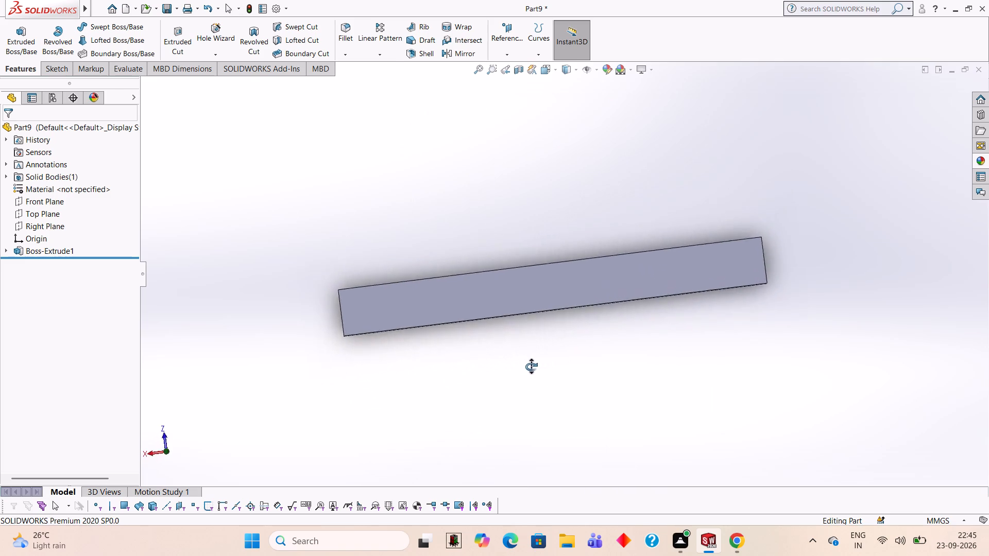
pyautogui.moveTo(531, 367); pyautogui.dragTo(524, 370, button='middle')
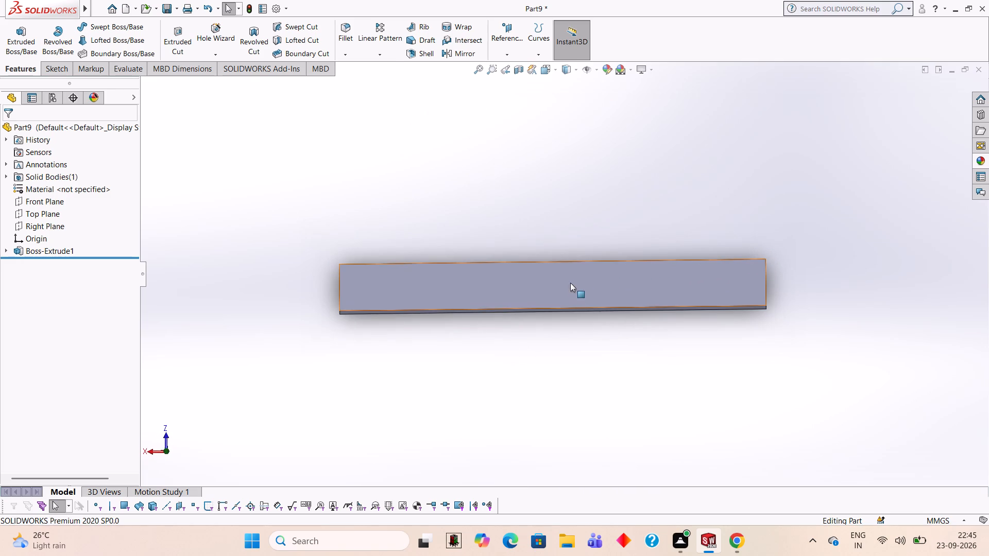
pyautogui.click(570, 276)
pyautogui.click(620, 242)
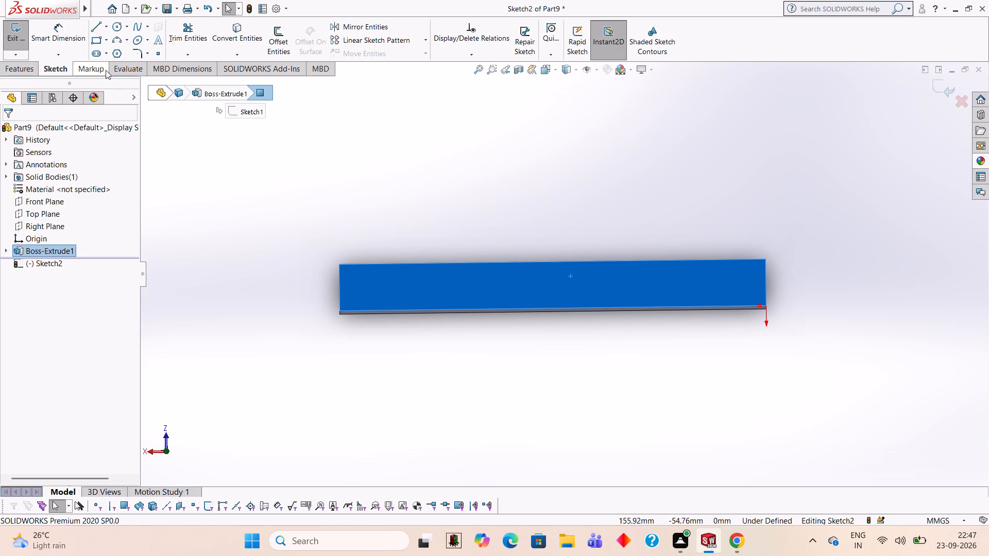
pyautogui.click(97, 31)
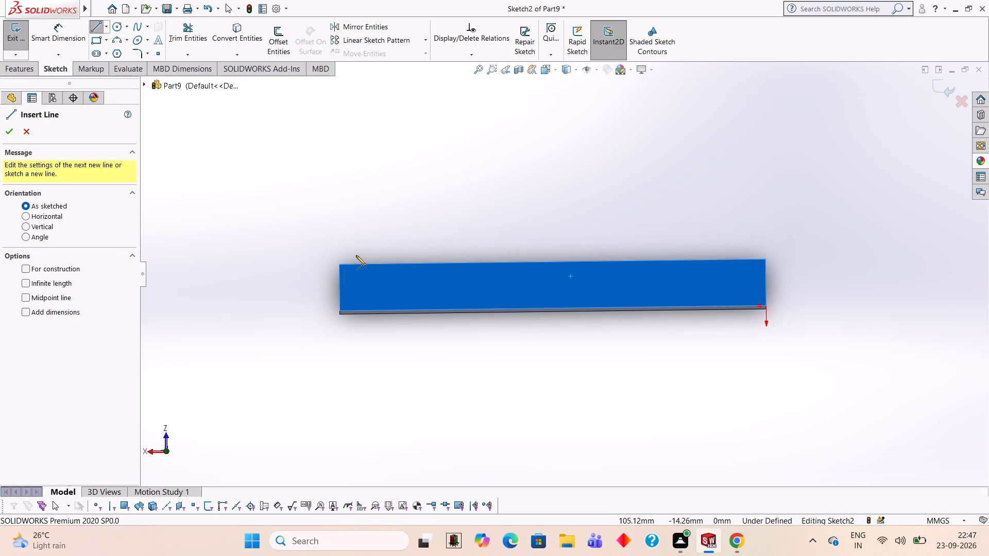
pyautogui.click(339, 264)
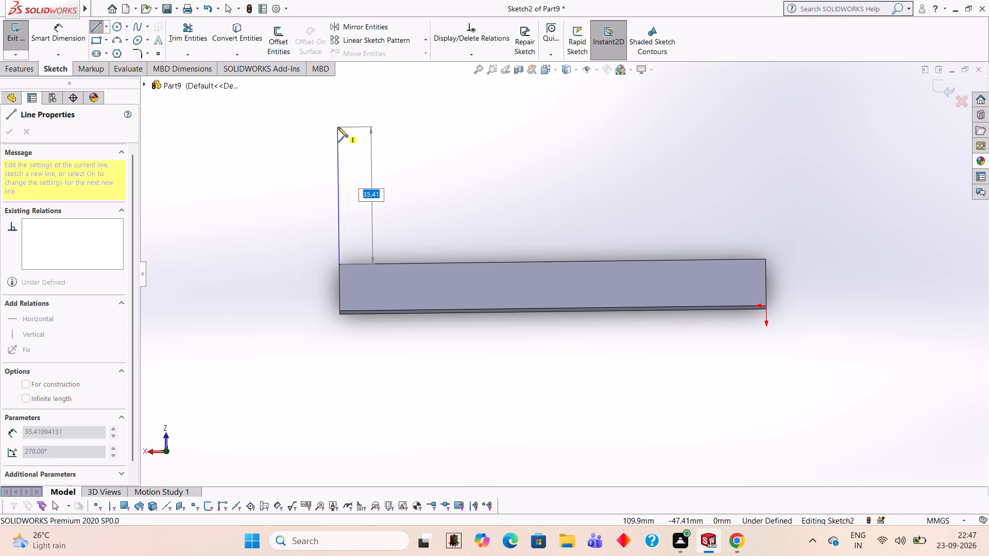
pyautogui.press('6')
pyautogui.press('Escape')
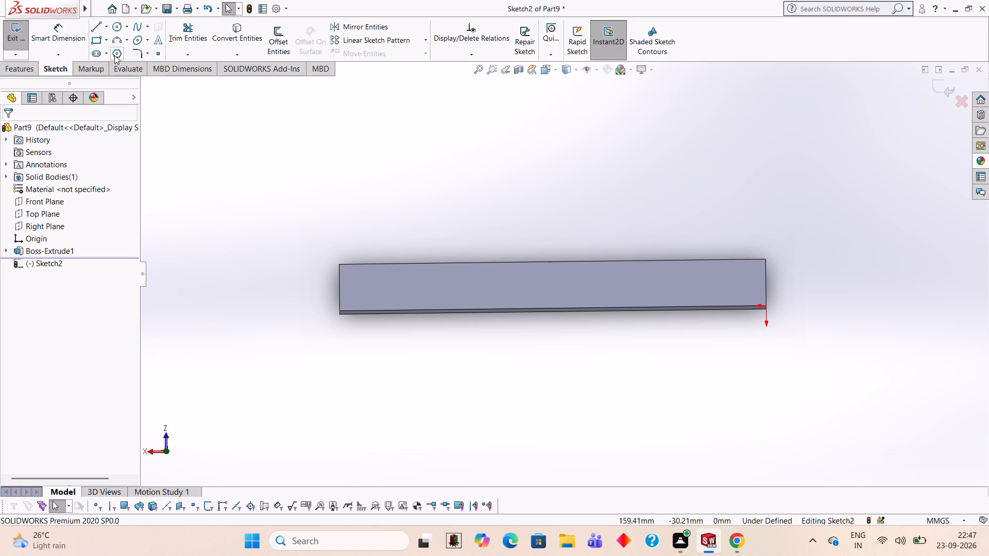
# Sketch a closed line rectangle extending 50 mm outward from the top face's front long edge, spanning the plate's full 110 mm length.
pyautogui.moveTo(387, 195); pyautogui.dragTo(378, 234, button='middle')
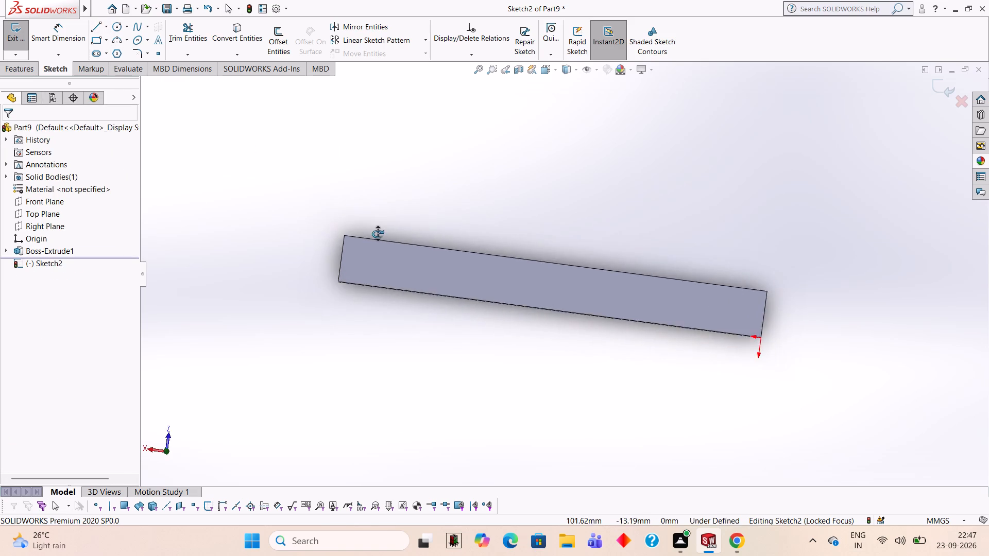
pyautogui.moveTo(378, 234); pyautogui.dragTo(380, 244, button='middle')
pyautogui.moveTo(345, 210); pyautogui.dragTo(350, 212, button='middle')
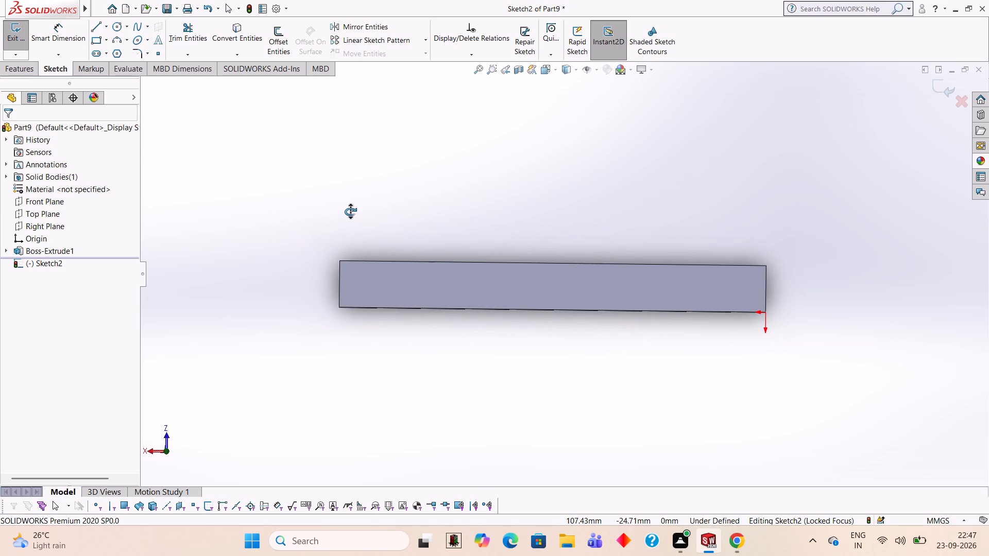
pyautogui.moveTo(350, 212); pyautogui.dragTo(351, 212, button='middle')
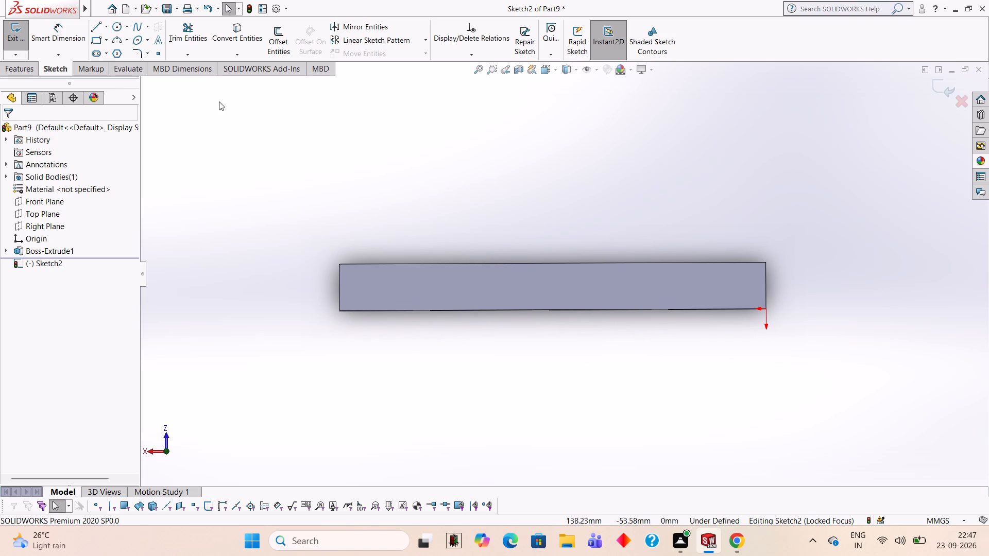
pyautogui.click(94, 27)
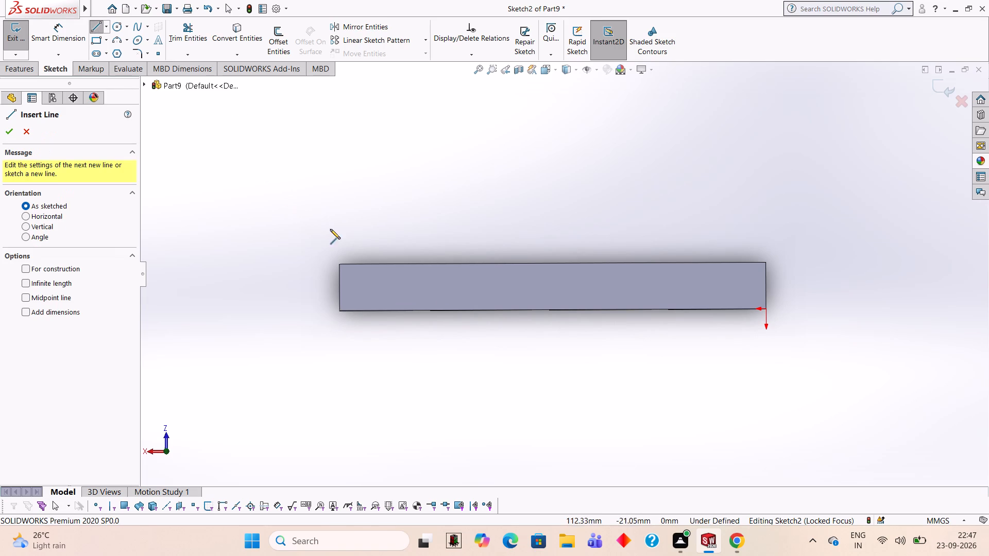
pyautogui.click(339, 263)
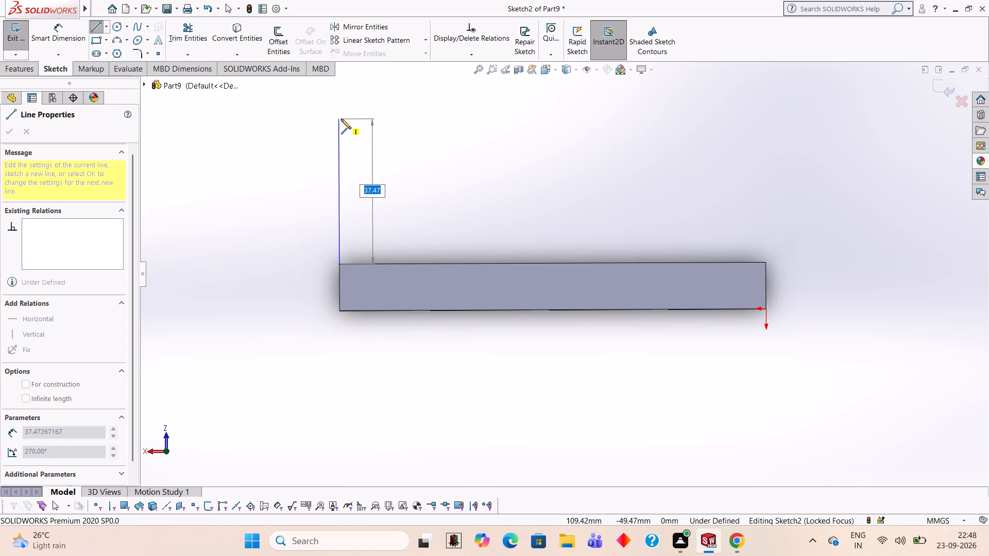
pyautogui.write('50')
pyautogui.press('Return')
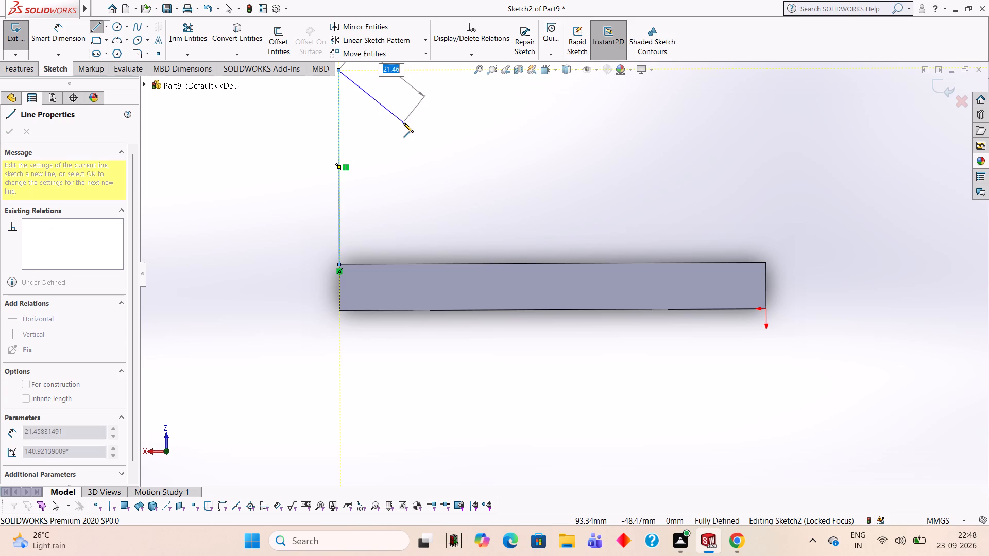
pyautogui.scroll(2, 403, 123)
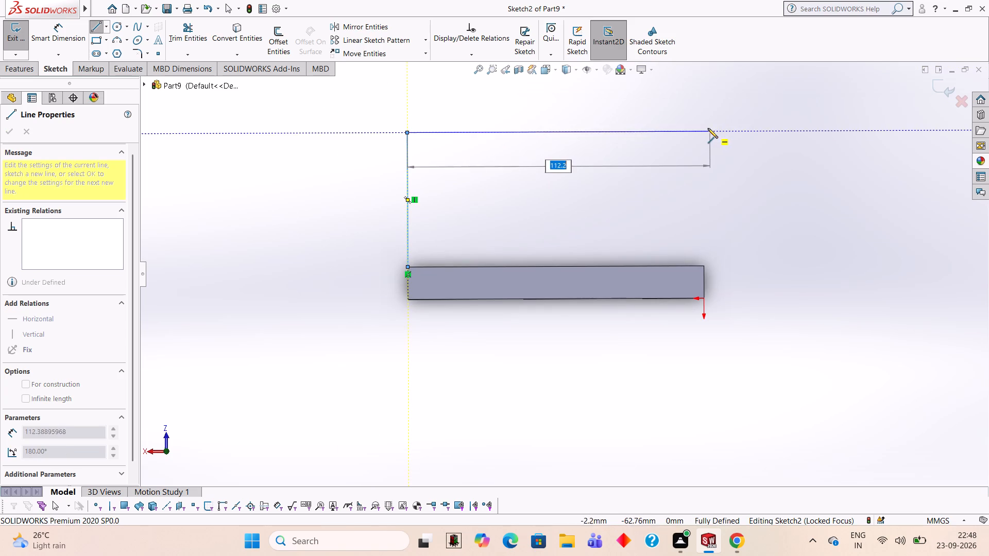
pyautogui.click(704, 129)
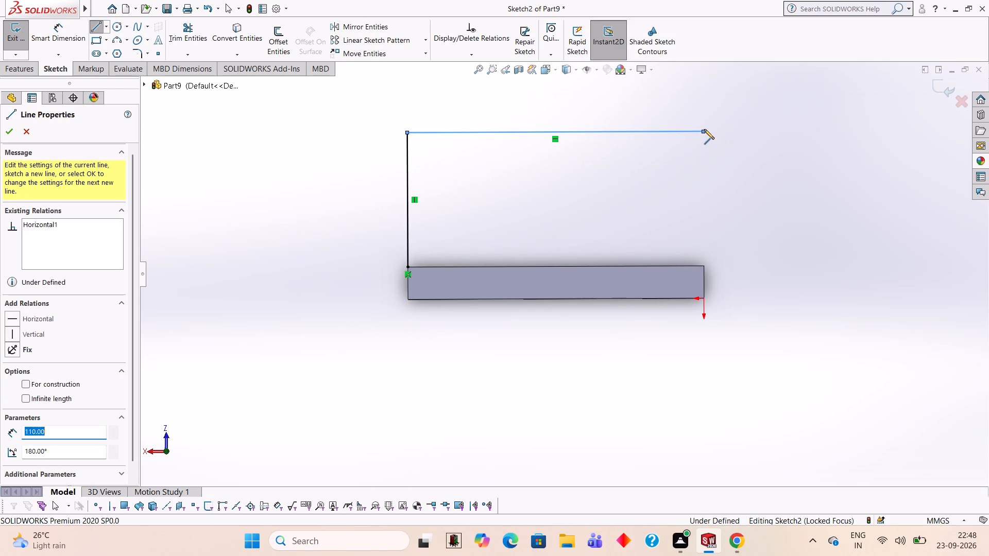
pyautogui.click(704, 266)
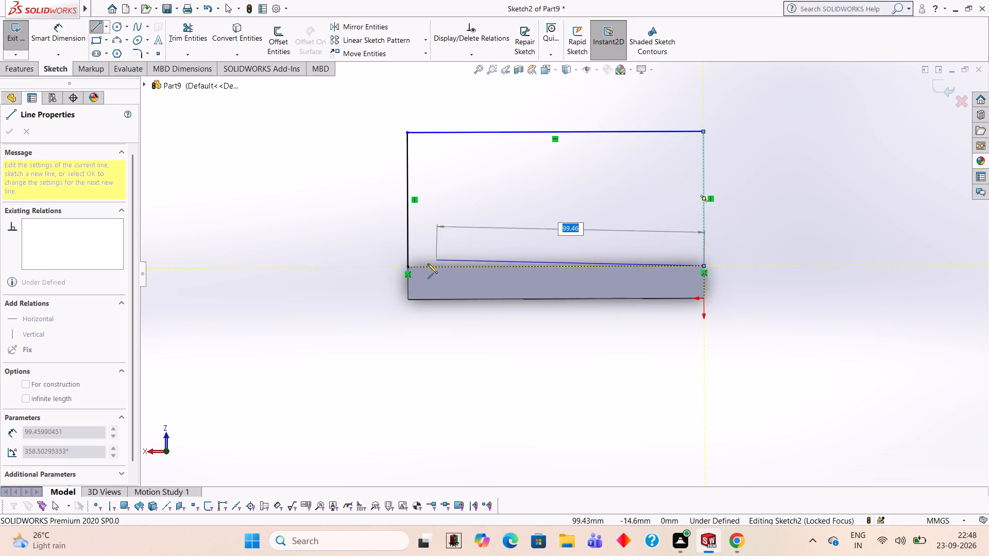
pyautogui.click(406, 267)
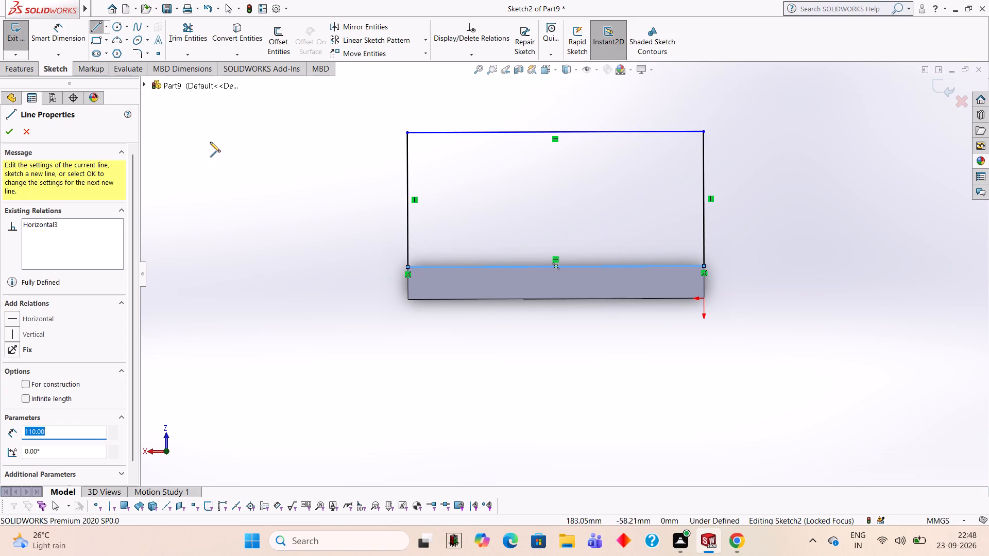
pyautogui.moveTo(212, 144); pyautogui.dragTo(280, 152, button='middle')
pyautogui.moveTo(333, 301); pyautogui.dragTo(346, 186, button='middle')
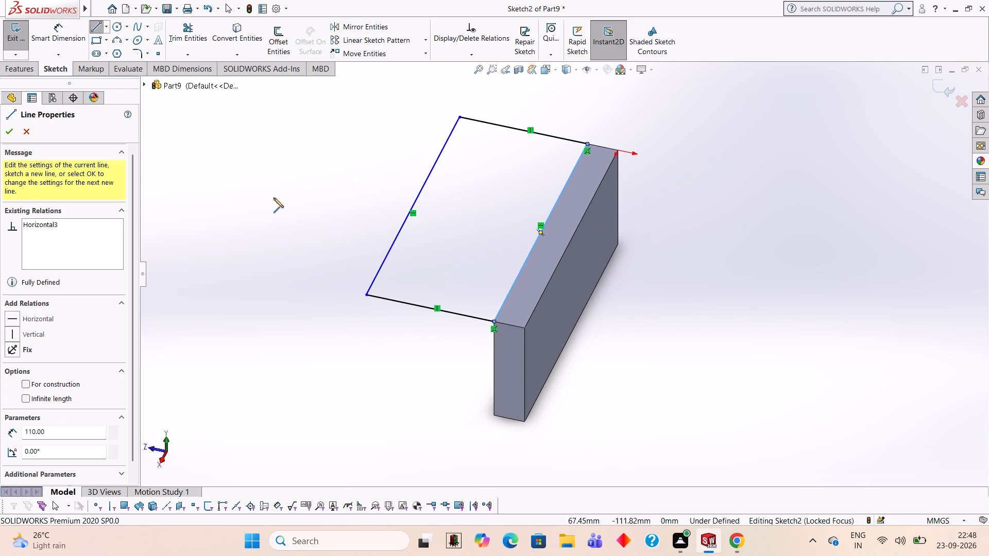
# Extrude the 110 x 50 mm profile as a blind boss 12 mm deep, reversed downward and merged with the upright plate.
pyautogui.click(26, 71)
pyautogui.click(23, 46)
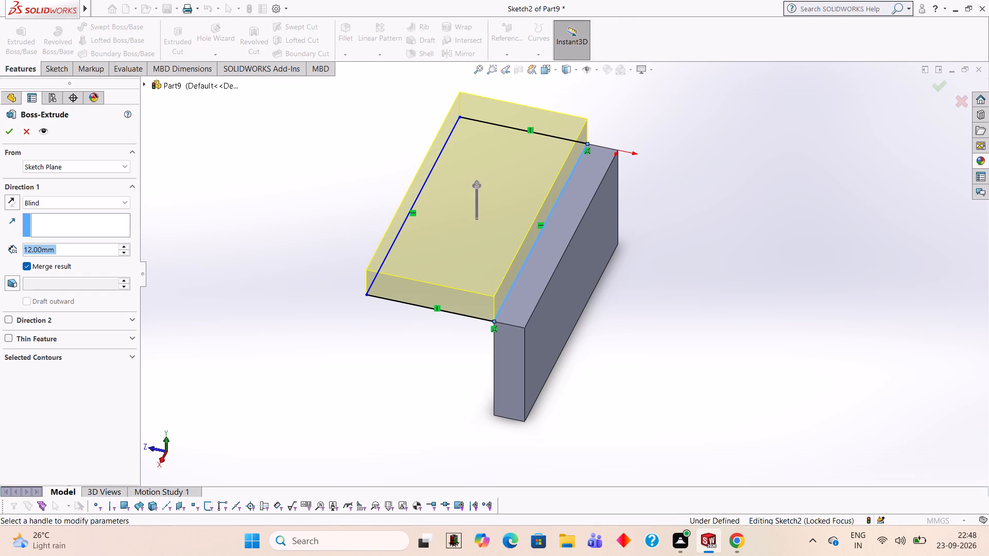
pyautogui.click(11, 203)
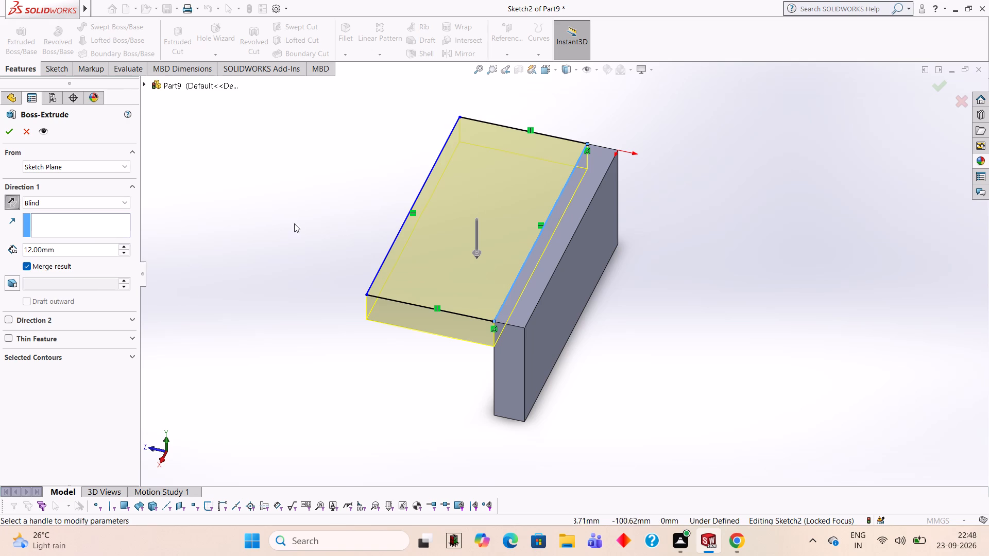
pyautogui.click(5, 128)
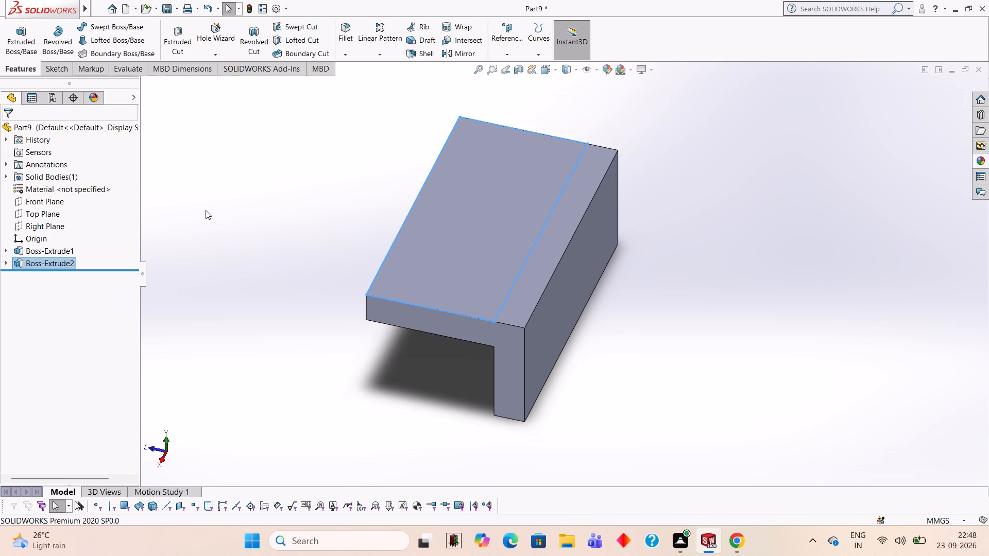
pyautogui.click(206, 210)
# Start a new sketch on the underside face of the horizontal plate, viewed normal to the sketch plane.
pyautogui.moveTo(284, 290); pyautogui.dragTo(305, 233, button='middle')
pyautogui.moveTo(278, 324); pyautogui.dragTo(288, 268, button='middle')
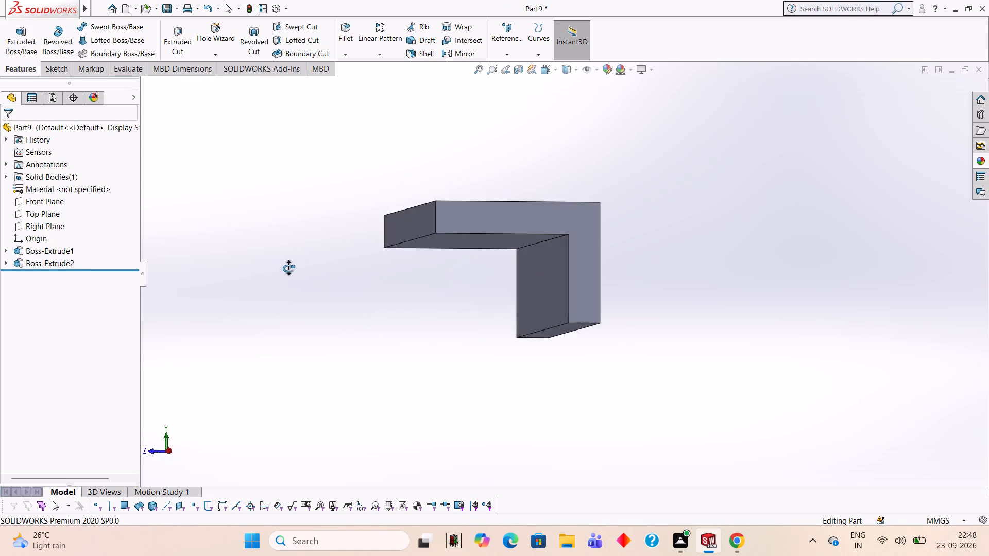
pyautogui.moveTo(288, 268); pyautogui.dragTo(328, 259, button='middle')
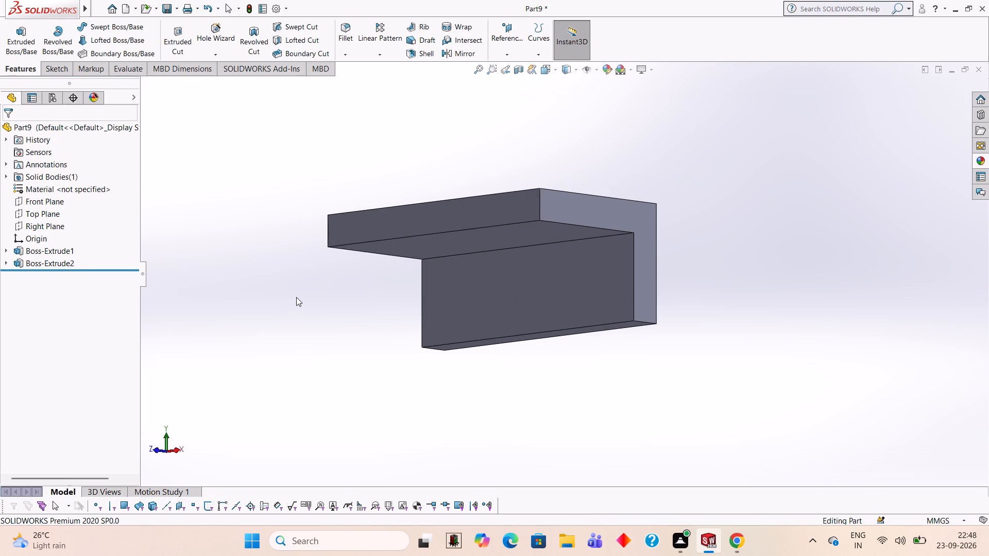
pyautogui.moveTo(281, 343); pyautogui.dragTo(301, 218, button='middle')
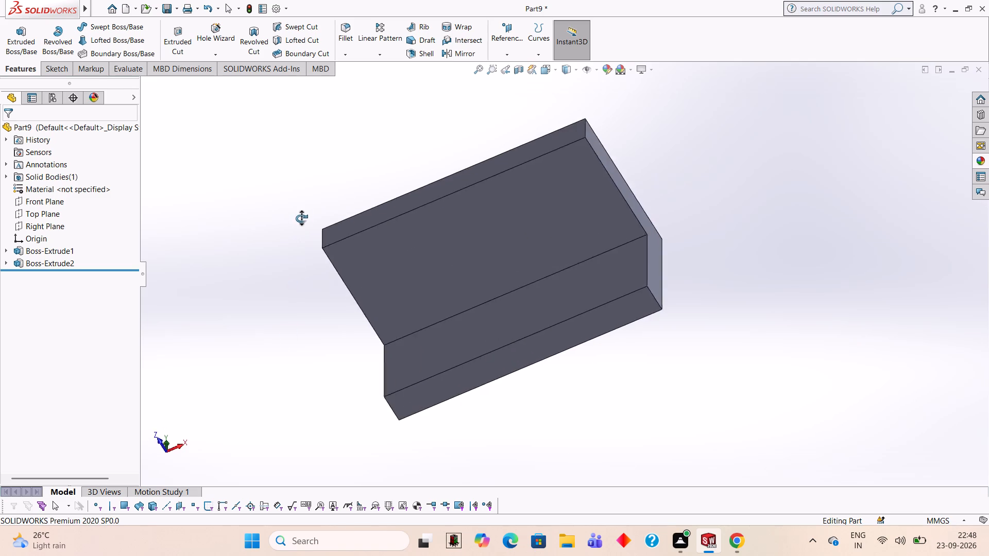
pyautogui.moveTo(301, 218); pyautogui.dragTo(330, 194, button='middle')
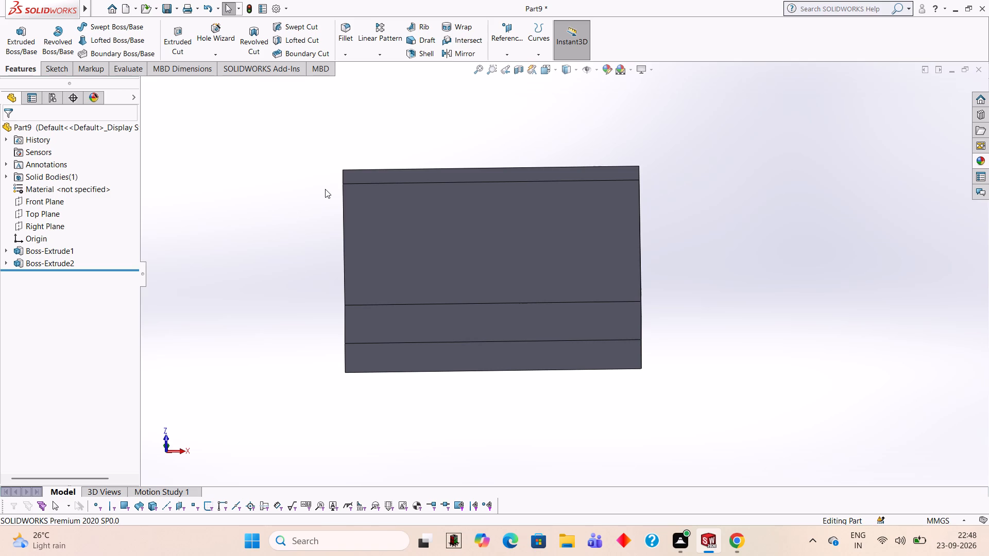
pyautogui.click(489, 234)
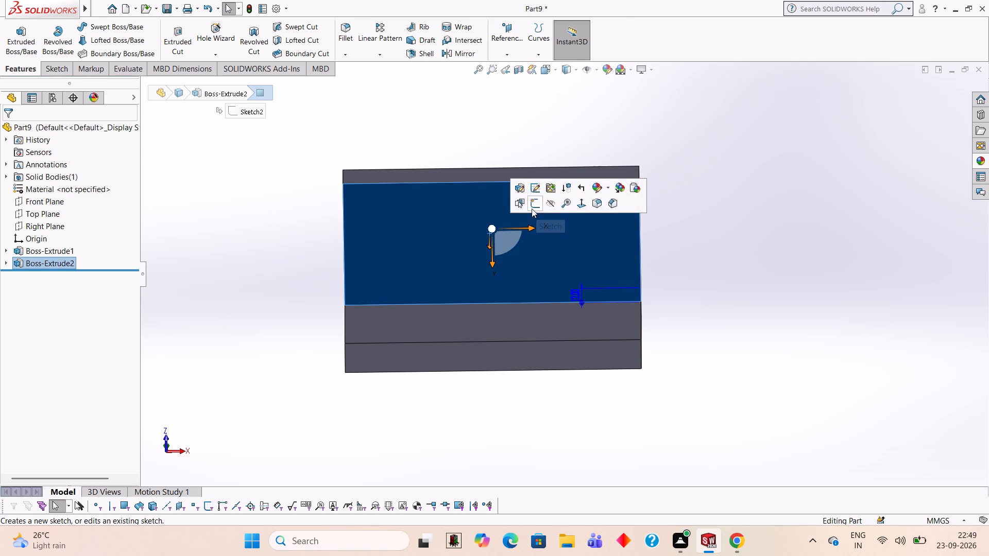
pyautogui.click(531, 208)
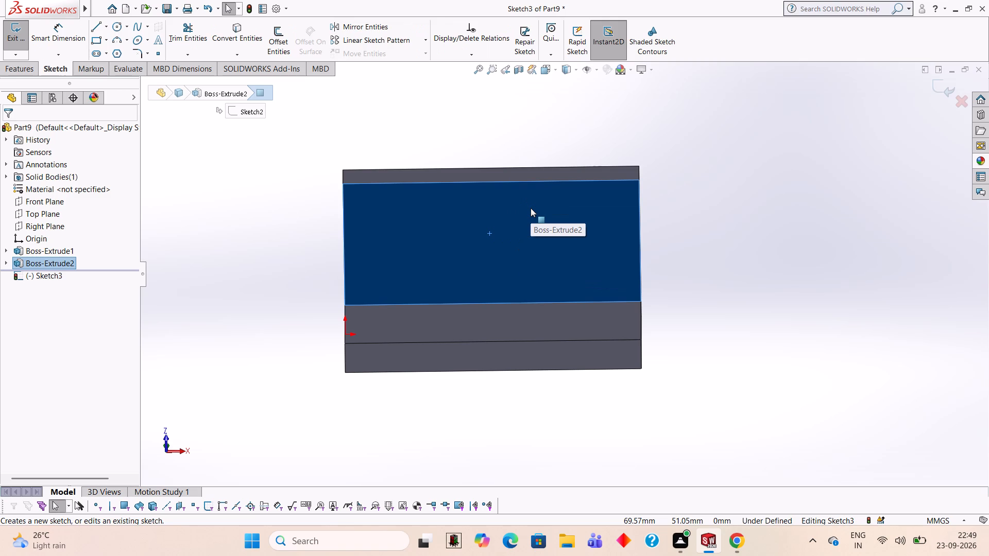
pyautogui.hotkey('ctrl', '8')
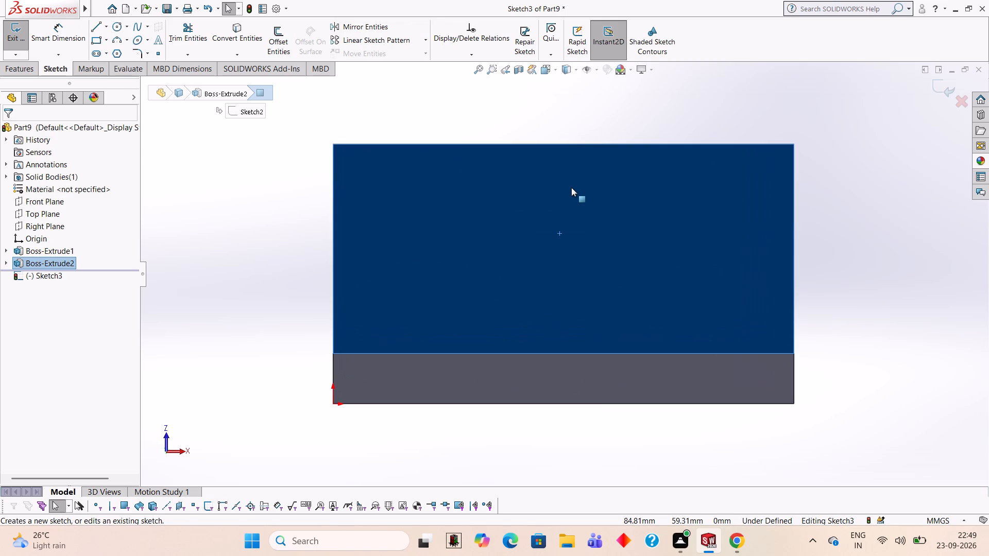
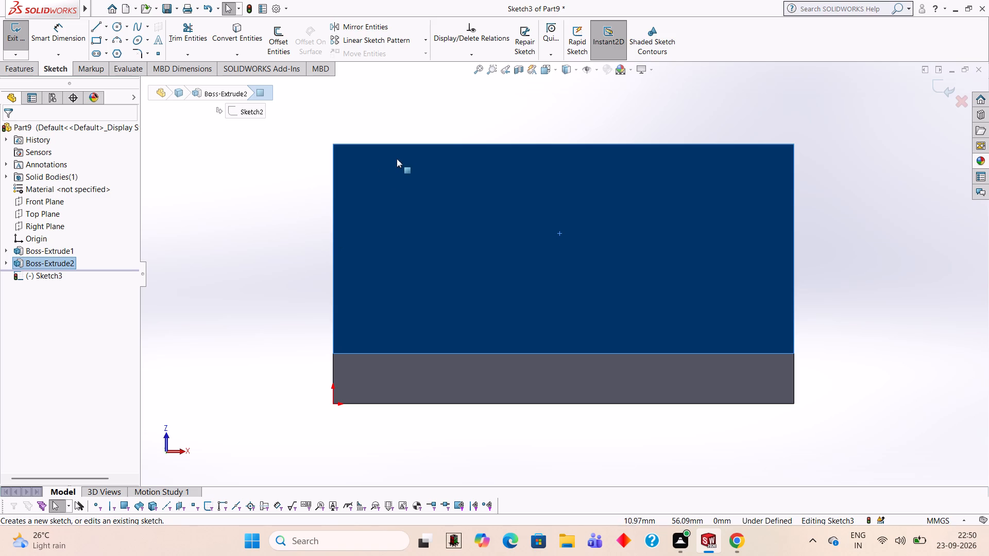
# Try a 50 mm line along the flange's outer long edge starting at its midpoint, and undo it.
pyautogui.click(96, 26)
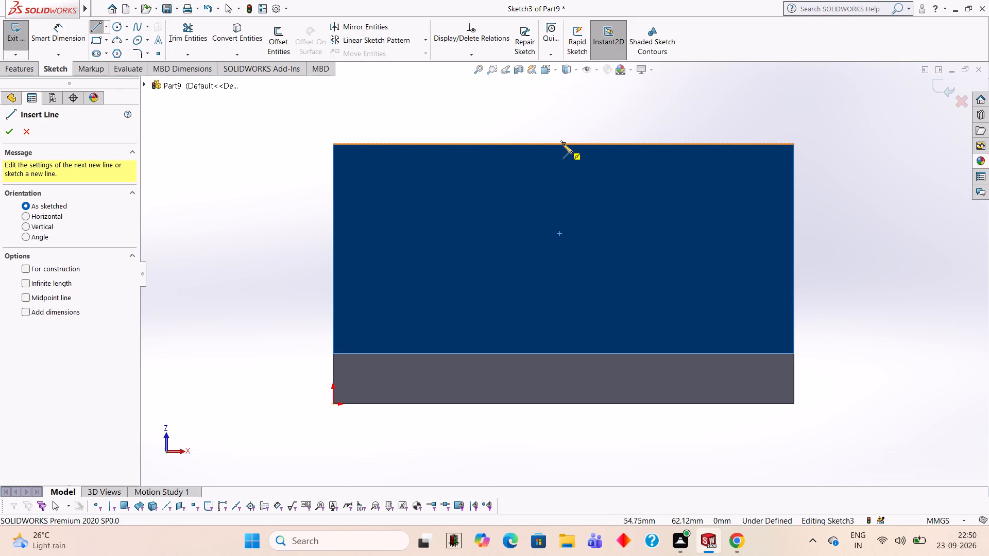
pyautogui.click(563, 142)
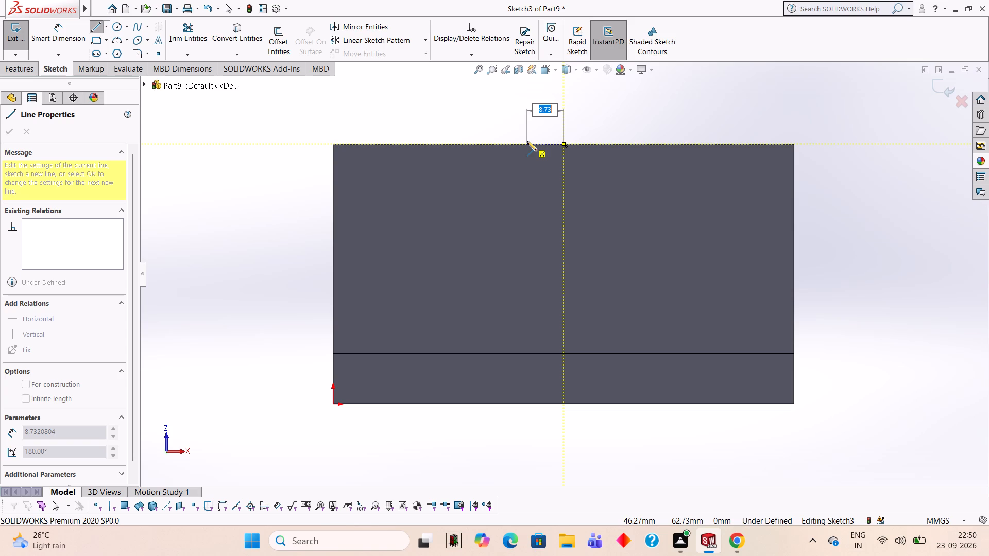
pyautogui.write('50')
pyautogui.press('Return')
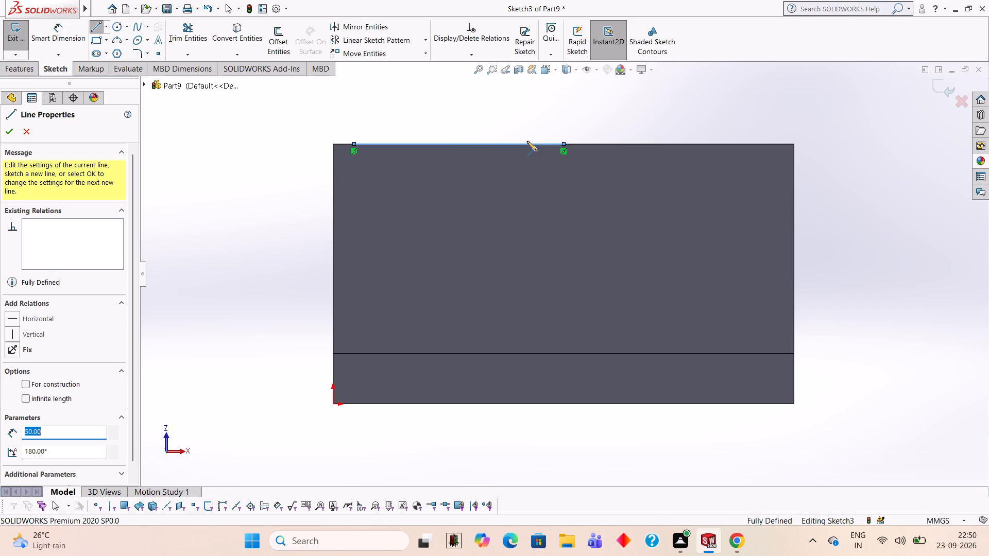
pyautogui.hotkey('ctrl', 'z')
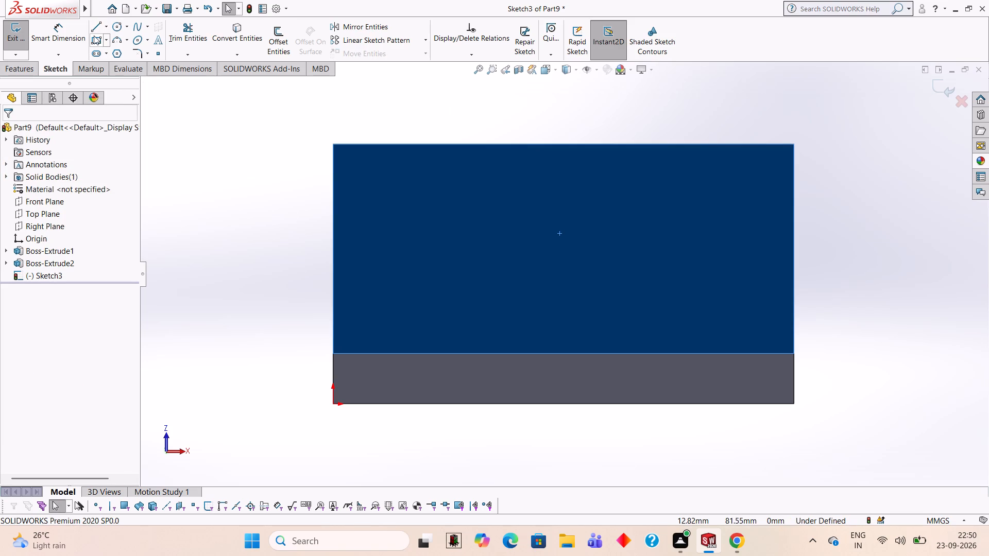
# Sketch a closed 50 x 10 mm line rectangle inward from the flange's outer long edge, using two 25 mm segments from the edge's midpoint.
pyautogui.click(94, 25)
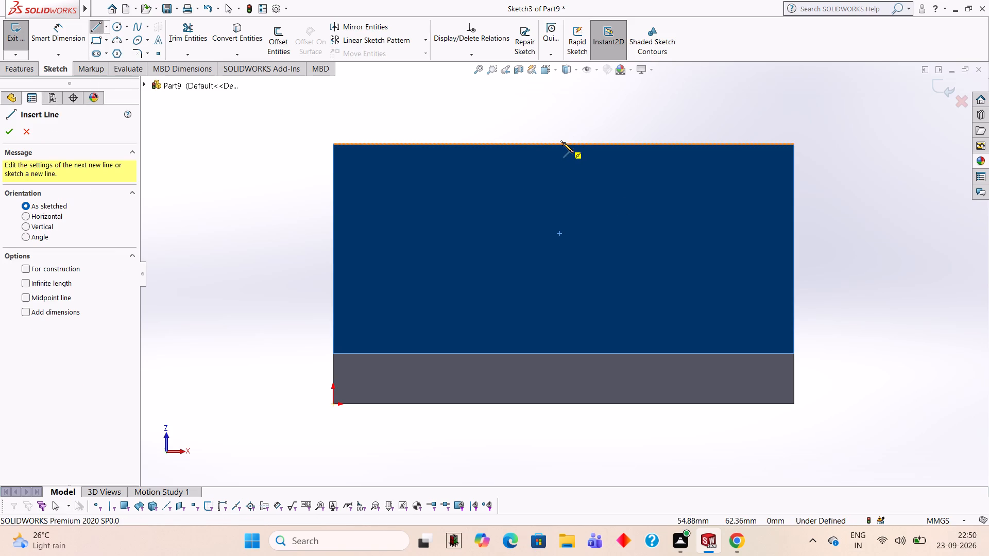
pyautogui.click(563, 144)
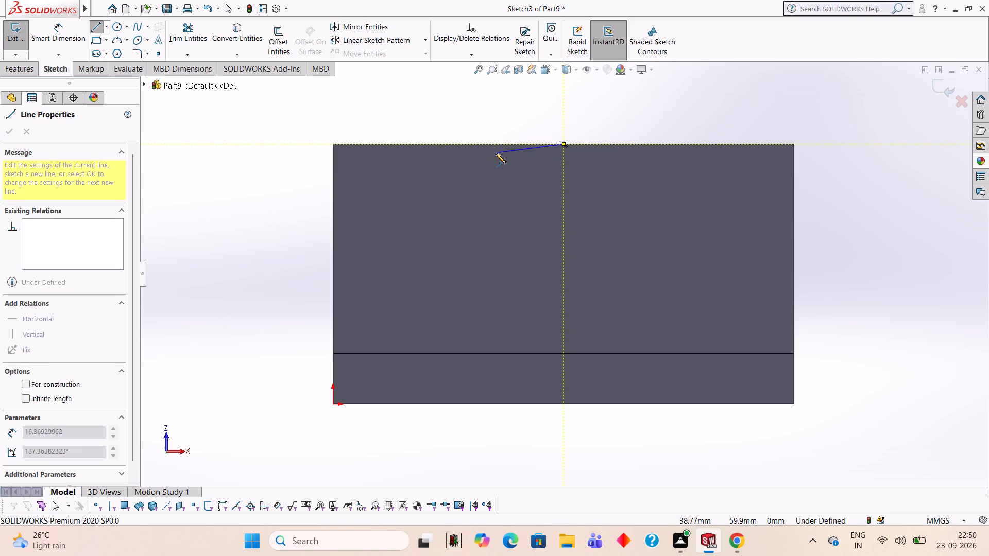
pyautogui.write('25')
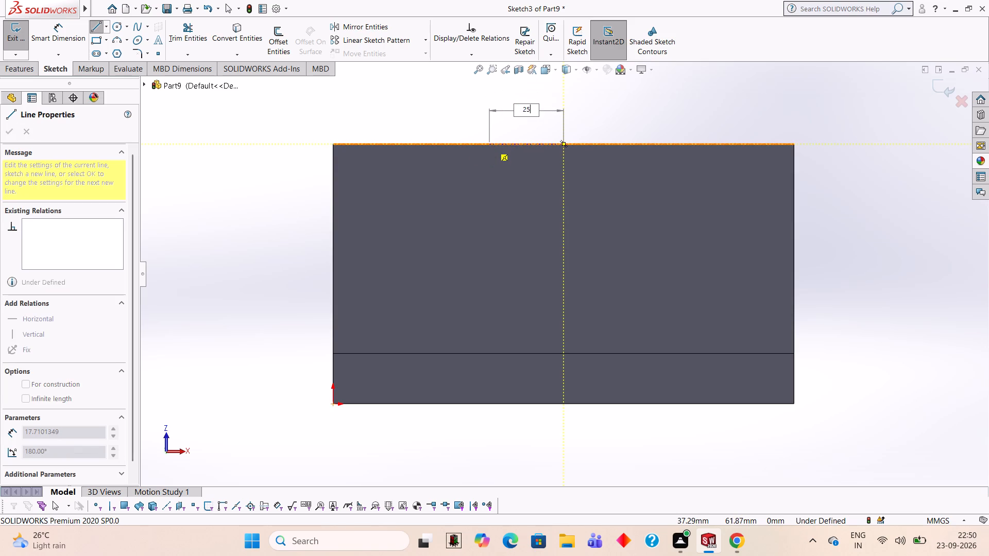
pyautogui.press('Return')
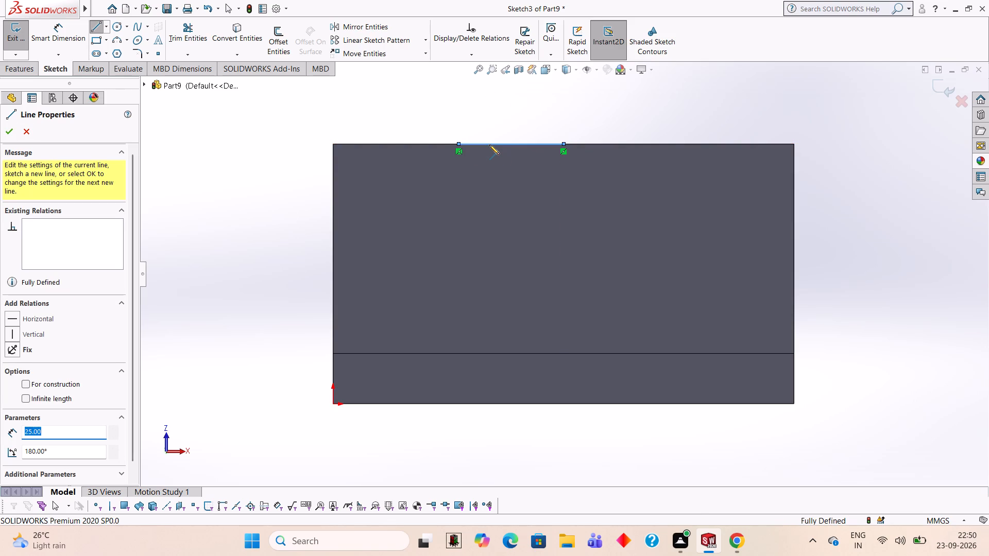
pyautogui.press('Escape')
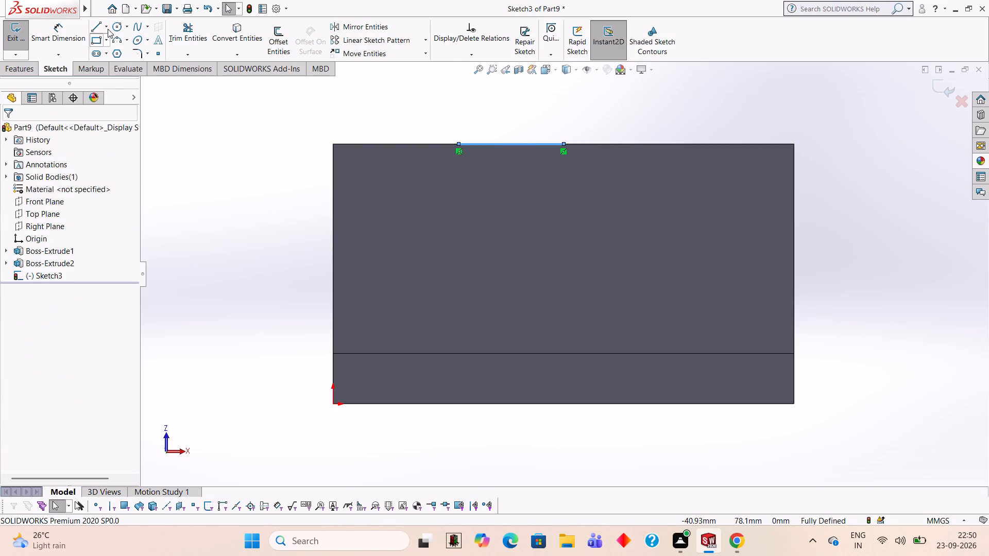
pyautogui.click(94, 28)
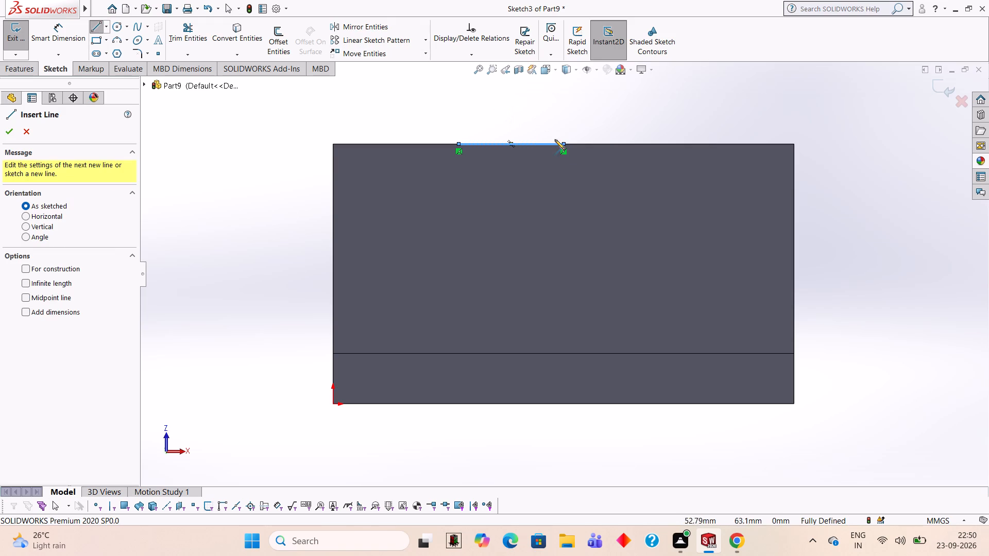
pyautogui.click(563, 144)
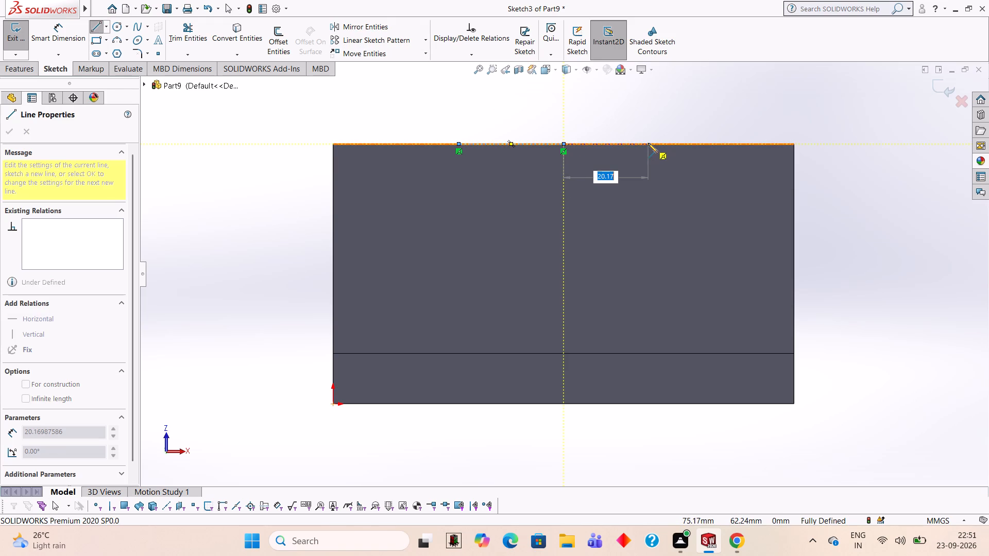
pyautogui.write('25')
pyautogui.press('Return')
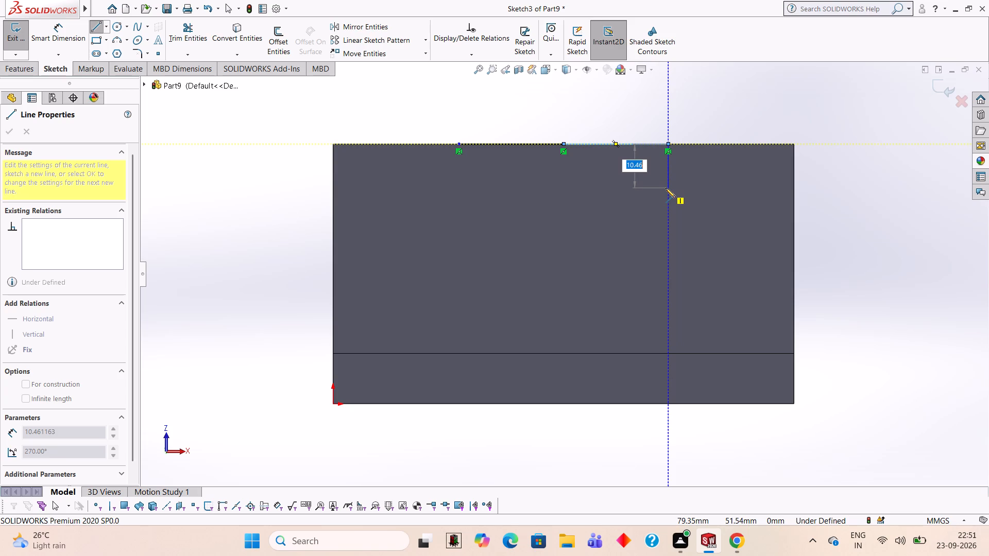
pyautogui.write('10')
pyautogui.press('Return')
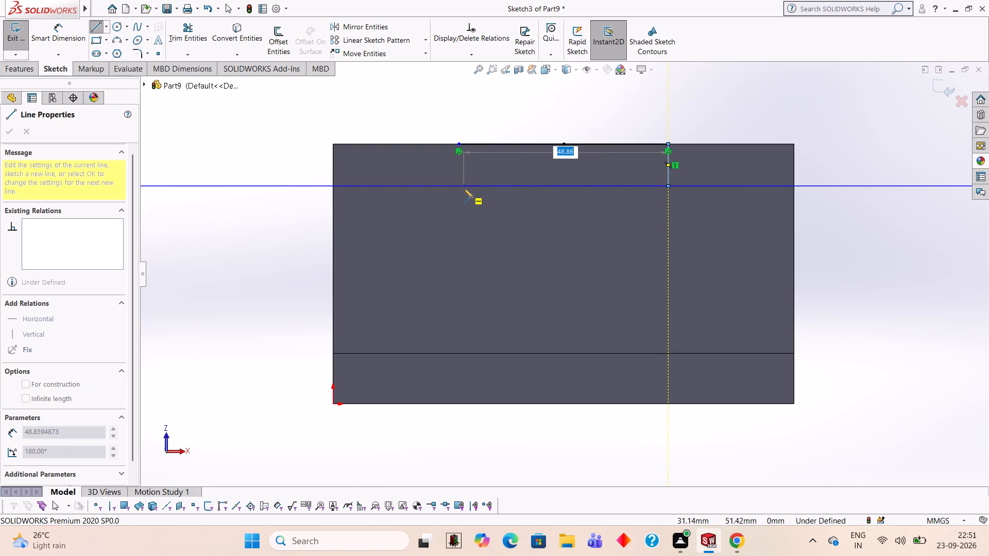
pyautogui.write('50')
pyautogui.press('Return')
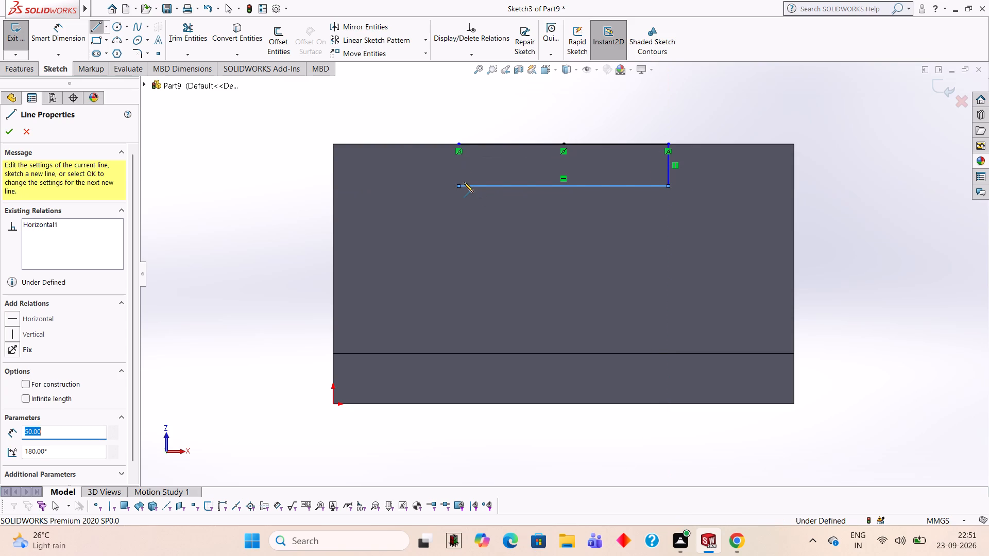
pyautogui.click(459, 143)
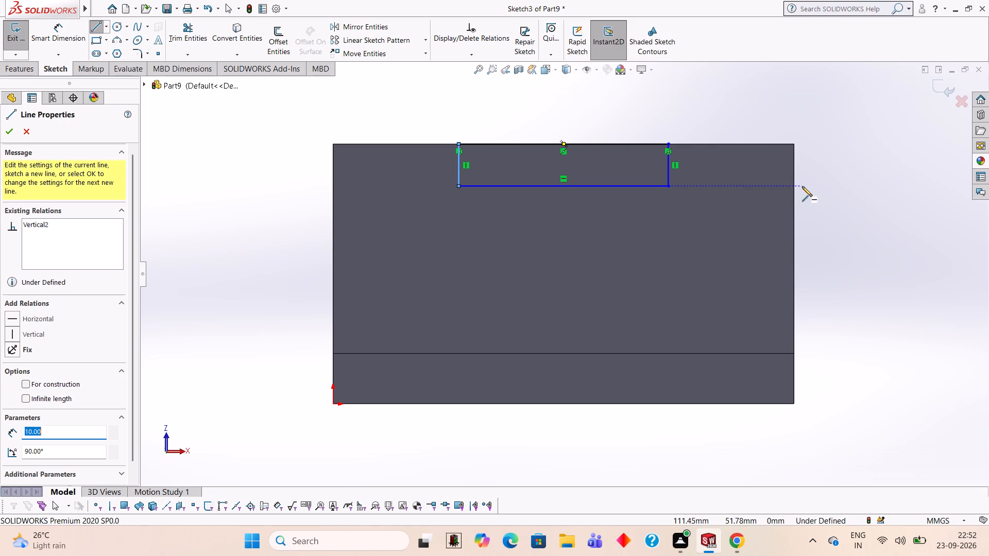
# Trim away both 25 mm segments lying on the flange's outer edge, leaving the rectangle's three inner sides.
pyautogui.moveTo(836, 158); pyautogui.dragTo(837, 188, button='middle')
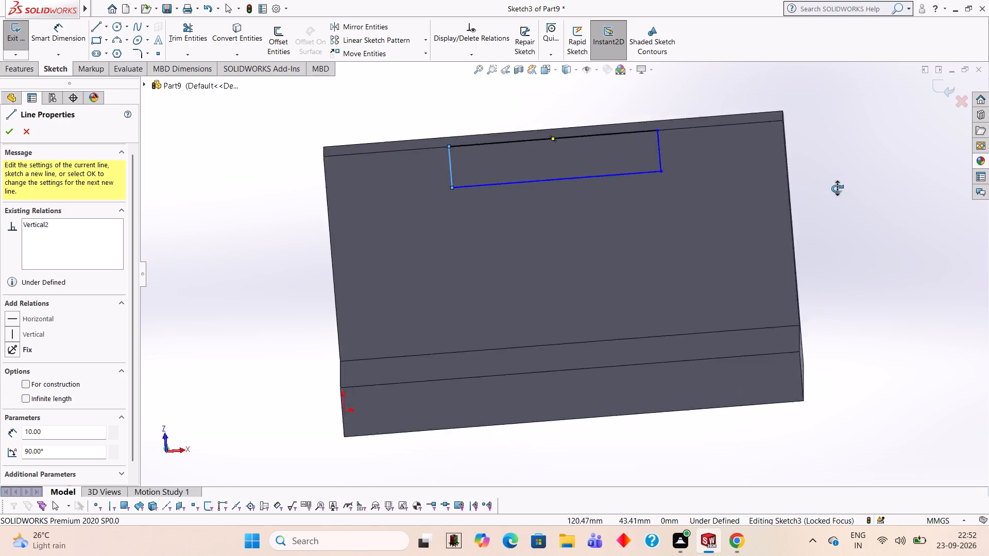
pyautogui.moveTo(837, 188); pyautogui.dragTo(841, 191, button='middle')
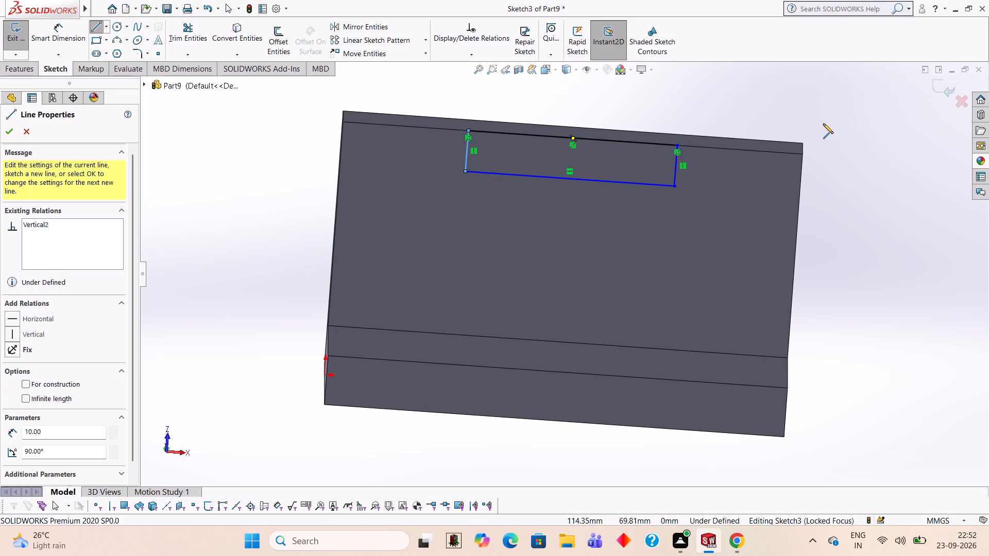
pyautogui.moveTo(829, 197); pyautogui.dragTo(838, 181, button='middle')
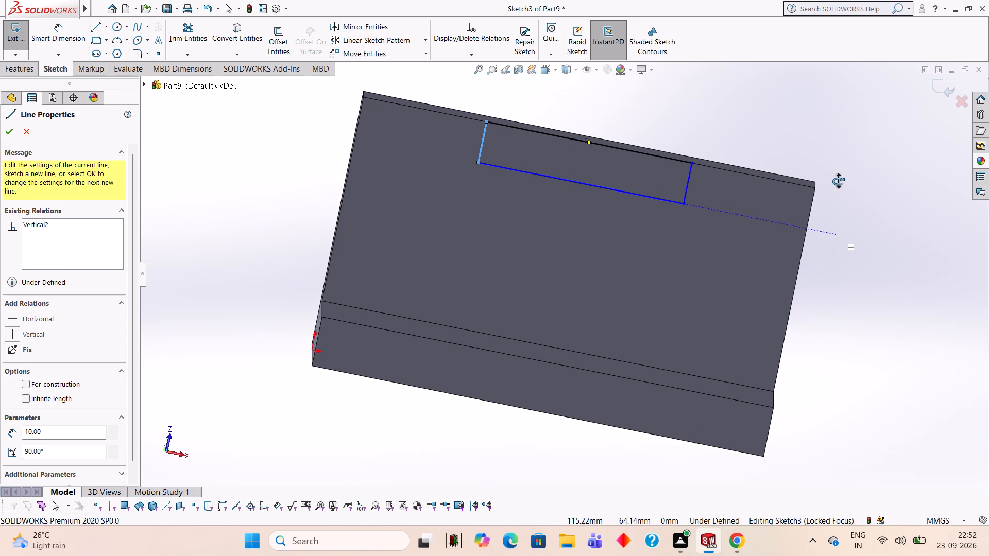
pyautogui.moveTo(838, 181); pyautogui.dragTo(838, 198, button='middle')
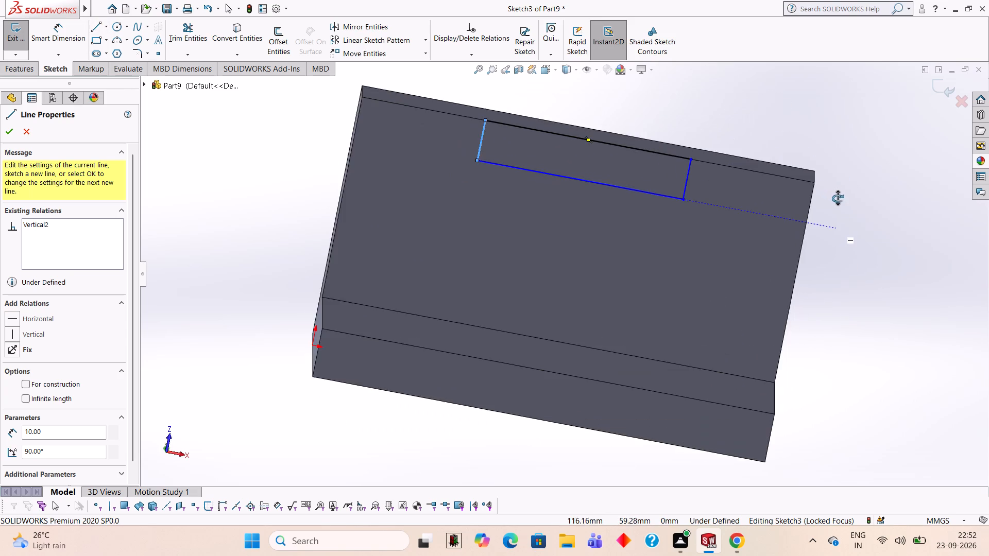
pyautogui.moveTo(838, 198); pyautogui.dragTo(825, 162, button='middle')
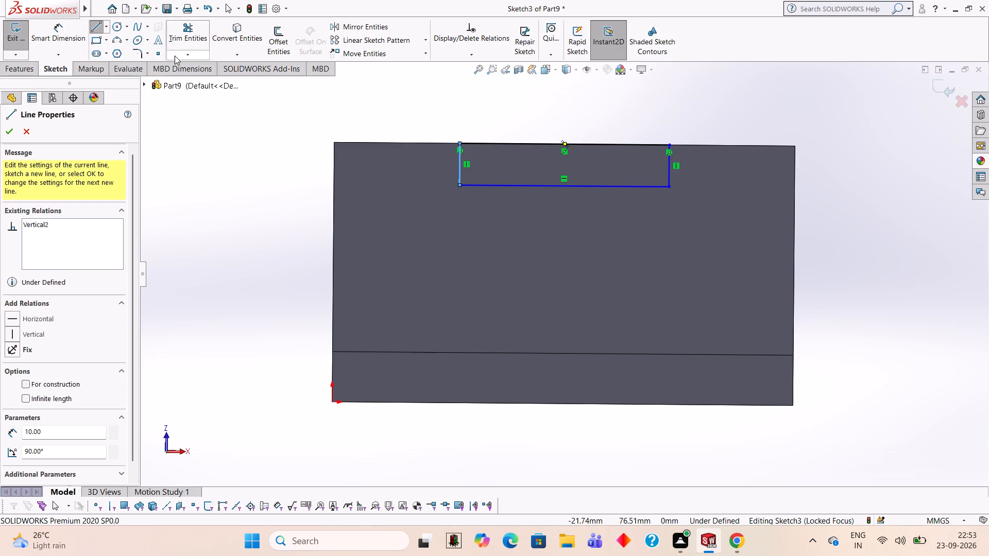
pyautogui.click(181, 31)
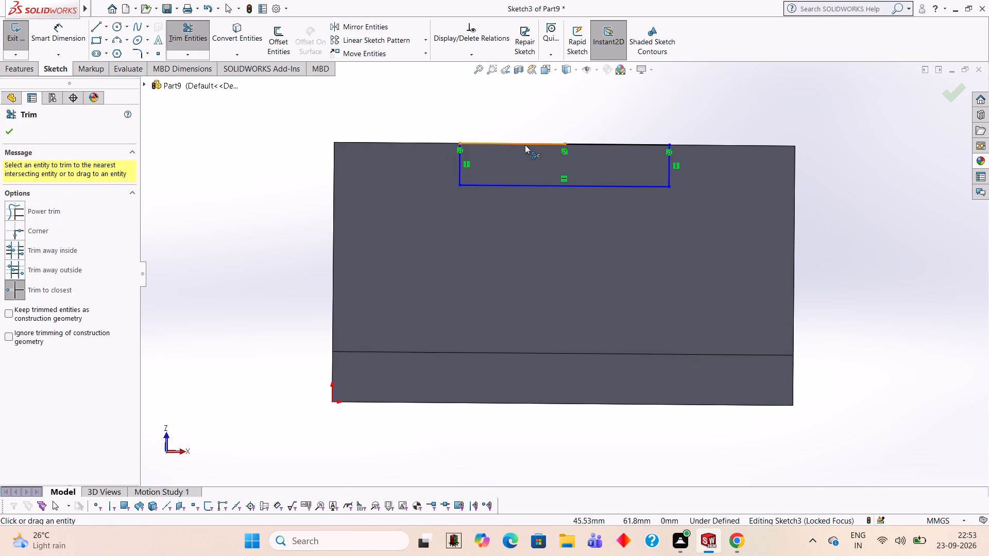
pyautogui.click(525, 145)
pyautogui.click(586, 146)
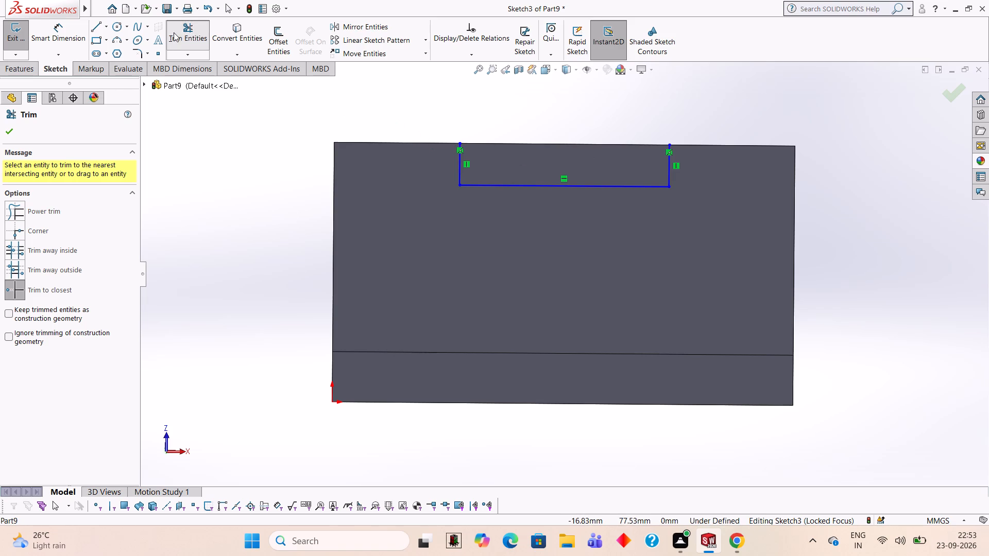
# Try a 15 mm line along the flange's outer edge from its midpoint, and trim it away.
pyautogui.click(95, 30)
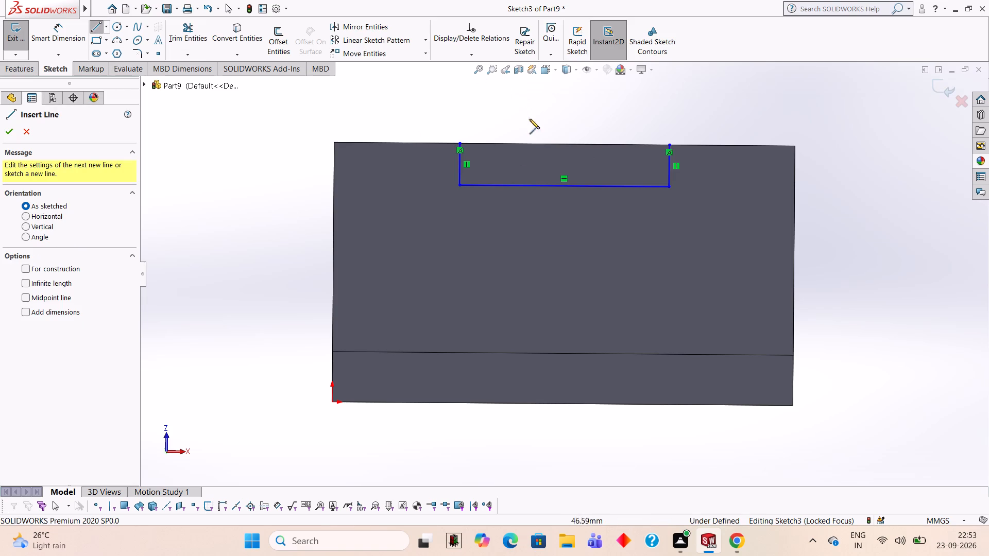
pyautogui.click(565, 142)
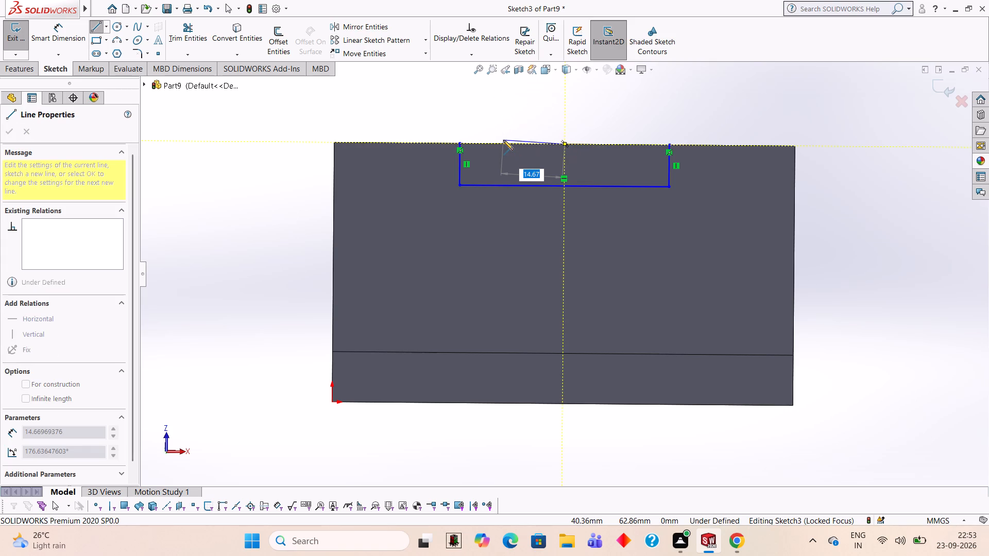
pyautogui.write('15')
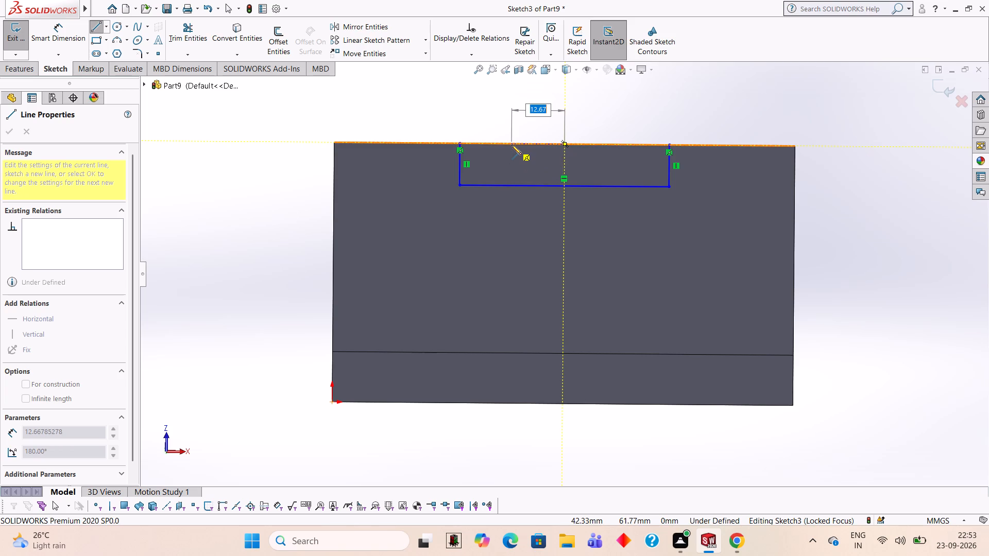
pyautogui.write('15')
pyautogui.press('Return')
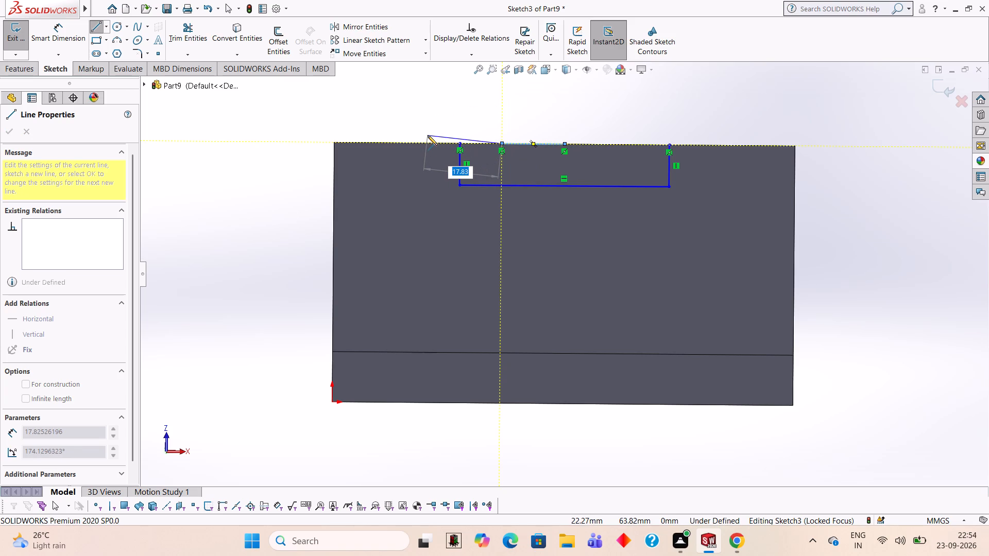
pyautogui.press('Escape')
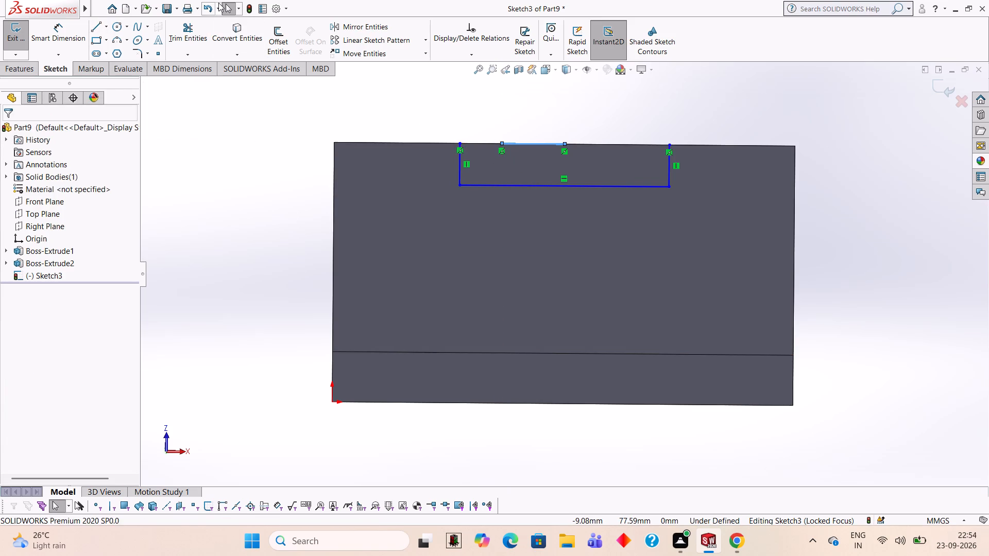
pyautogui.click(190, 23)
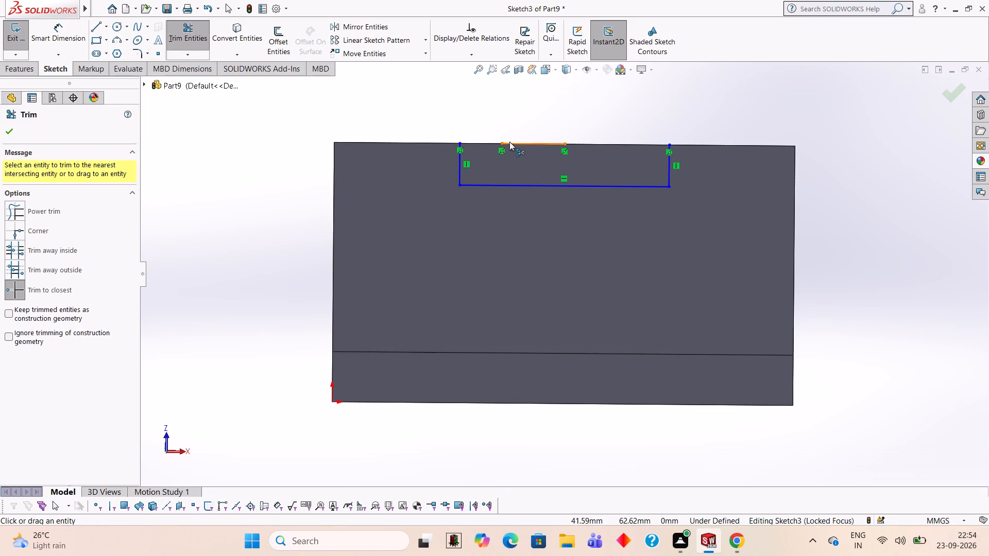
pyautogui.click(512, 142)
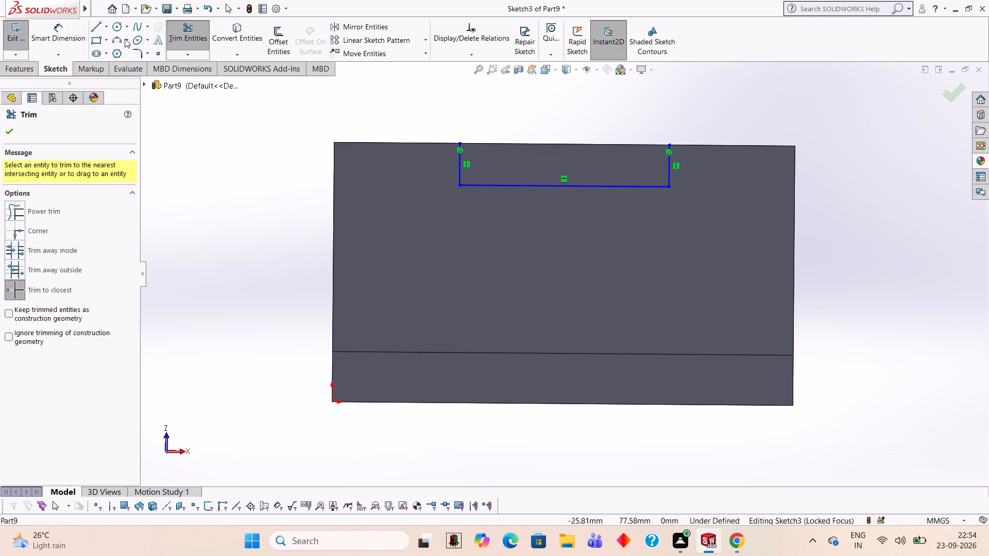
# Sketch a 15 mm diameter circle centred on the midpoint of the flange's outer long edge.
pyautogui.click(121, 24)
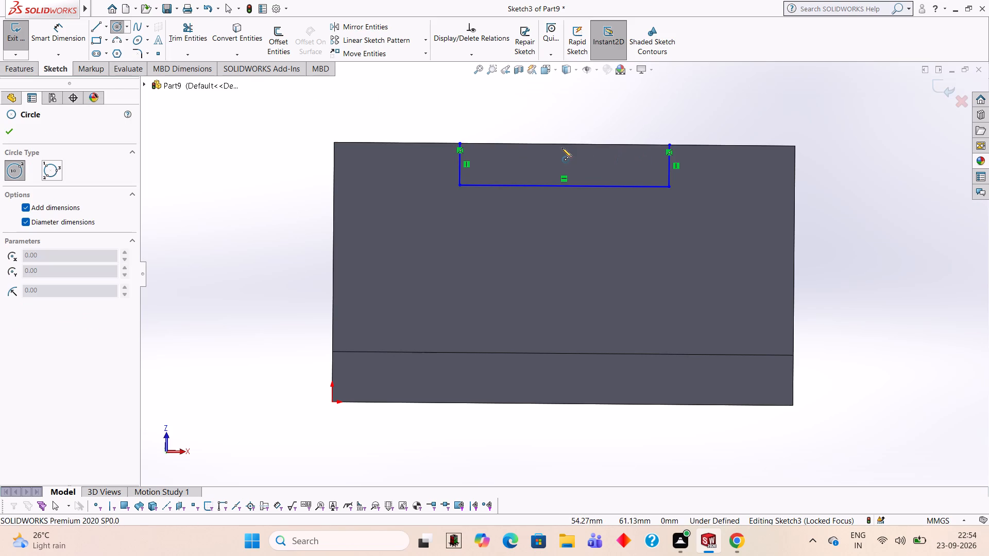
pyautogui.click(564, 143)
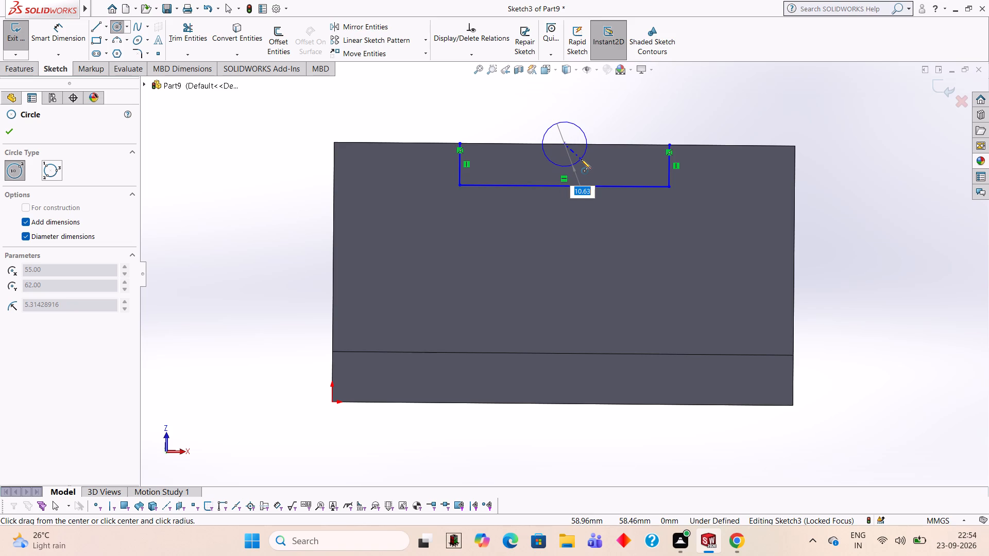
pyautogui.write('15')
pyautogui.press('Return')
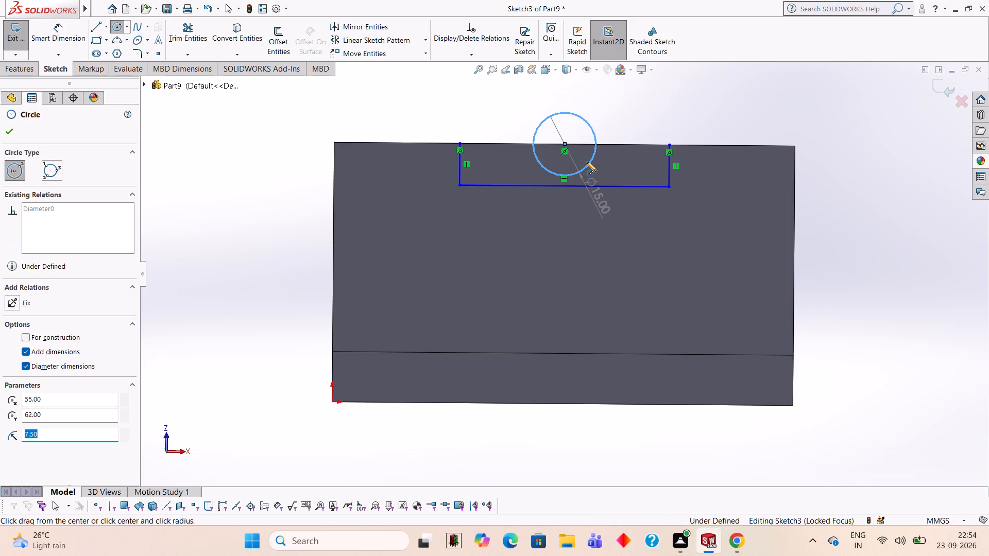
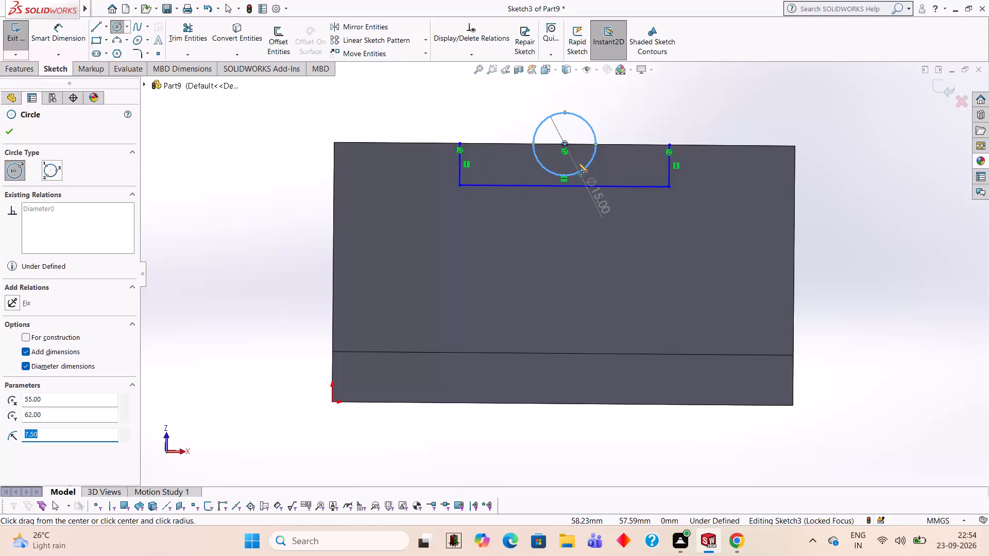
# Replace the 15 mm circle with a 30 mm diameter circle centred on the midpoint of the flange's outer long edge.
pyautogui.hotkey('ctrl', 'z')
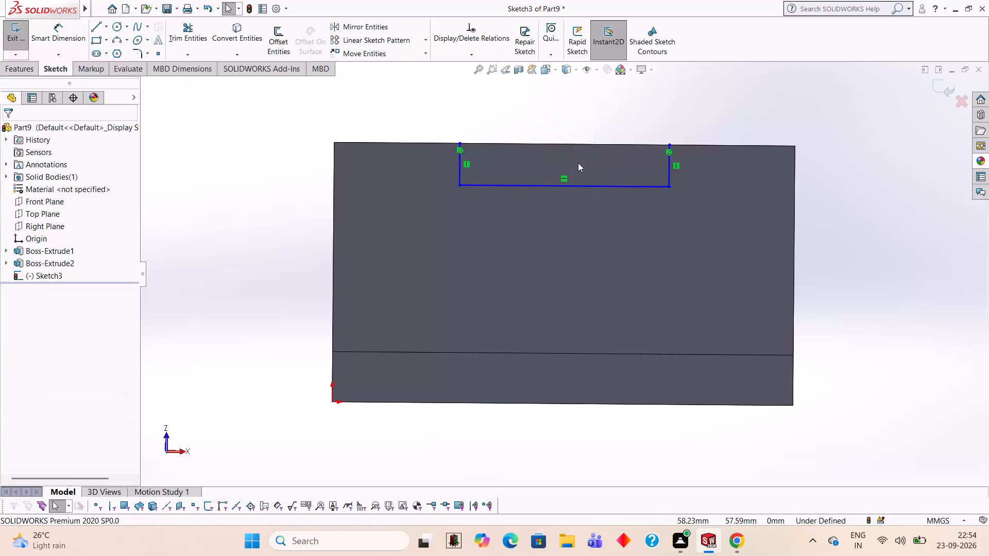
pyautogui.click(112, 32)
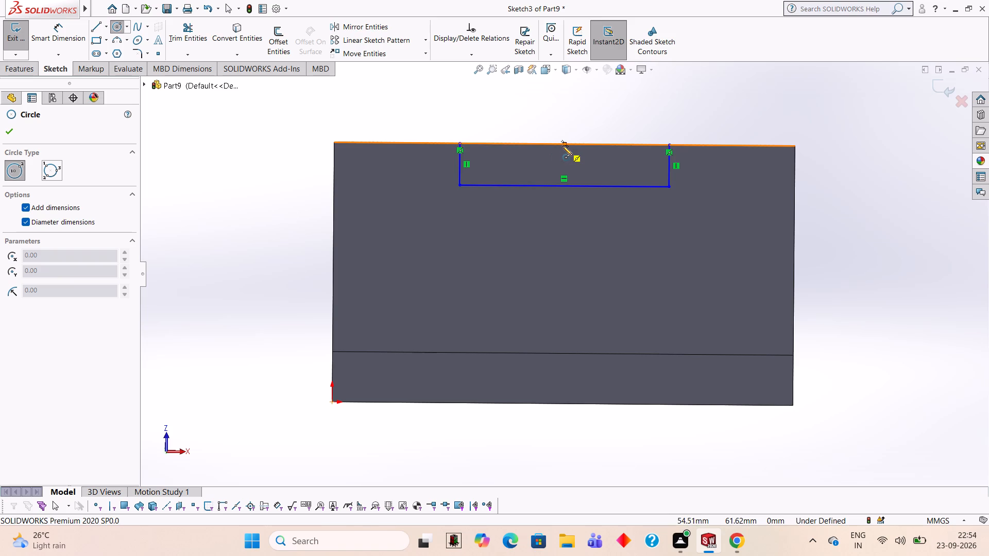
pyautogui.click(564, 143)
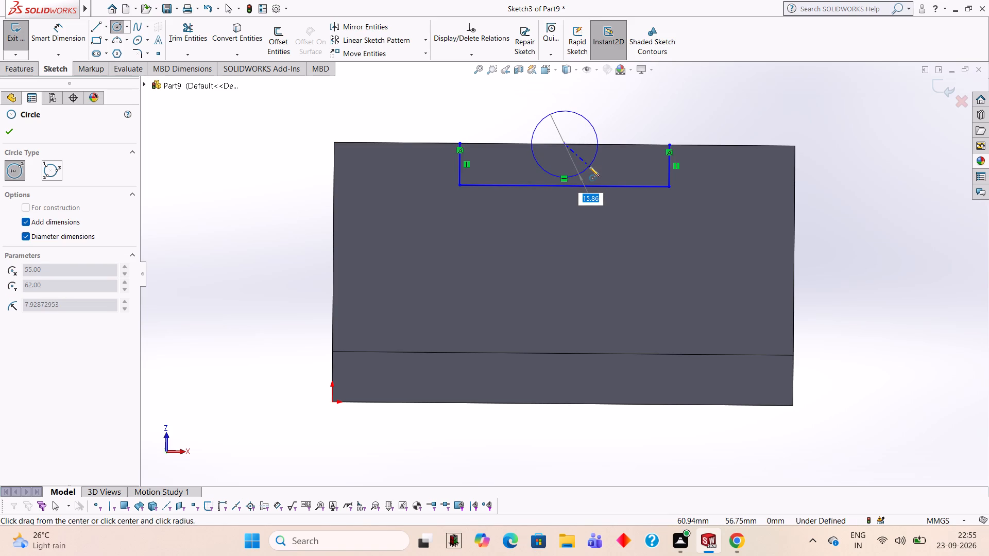
pyautogui.write('30')
pyautogui.press('Return')
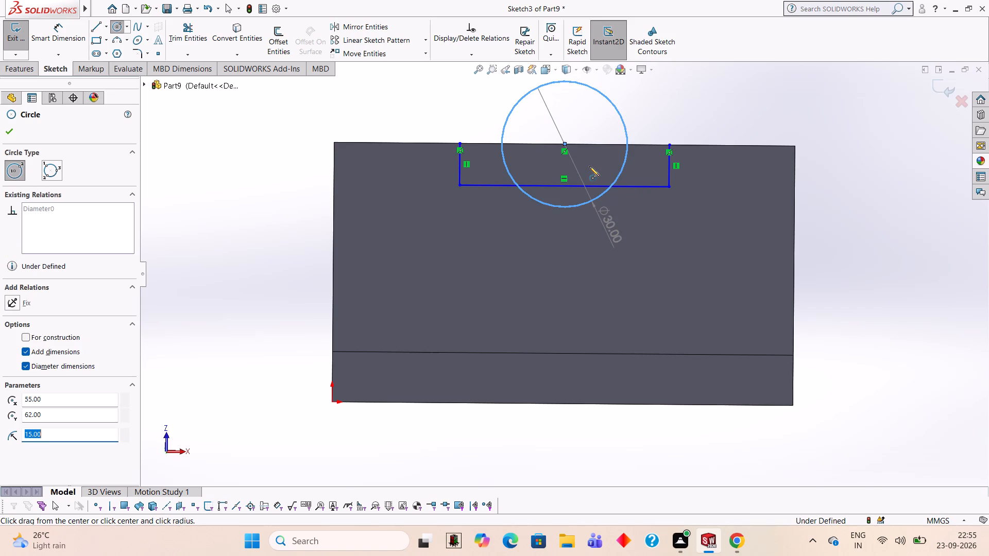
# Trim away the profile's 50 mm inner side completely, both inside and outside the circle, leaving the two 10 mm short sides.
pyautogui.click(191, 25)
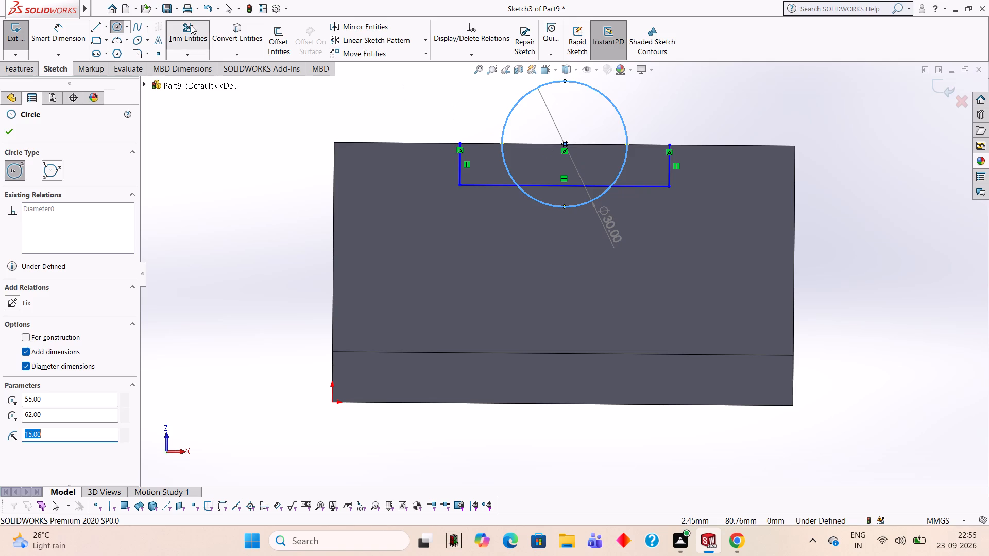
pyautogui.click(549, 187)
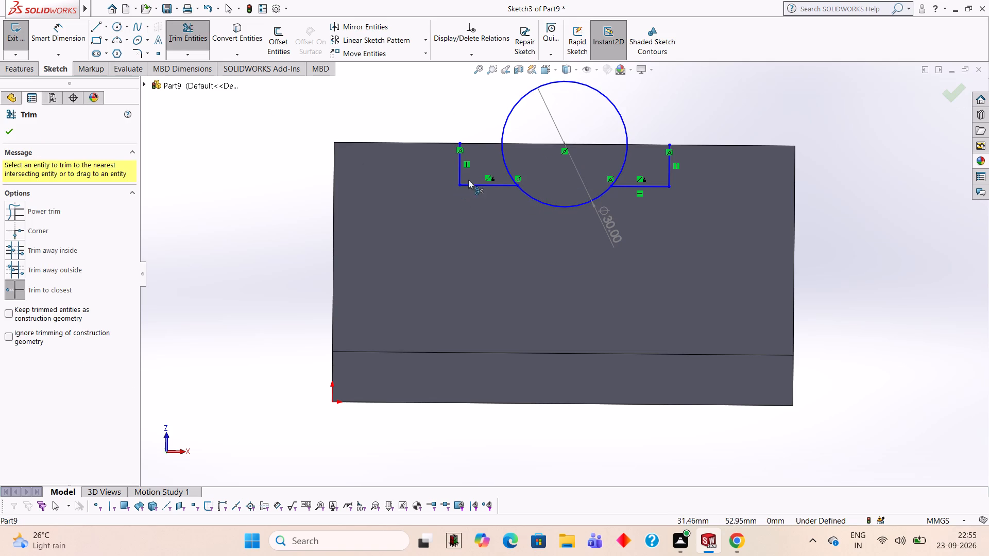
pyautogui.click(498, 183)
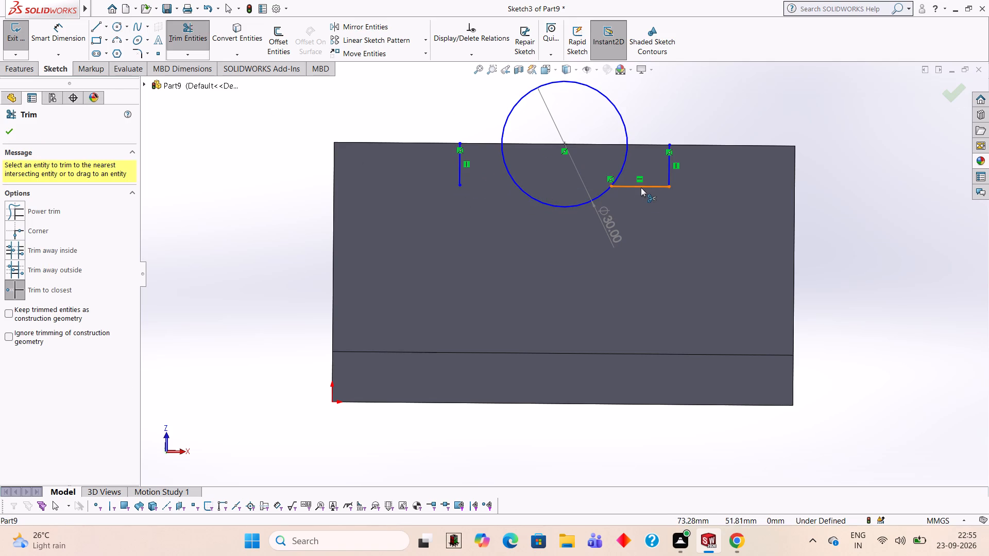
pyautogui.click(641, 187)
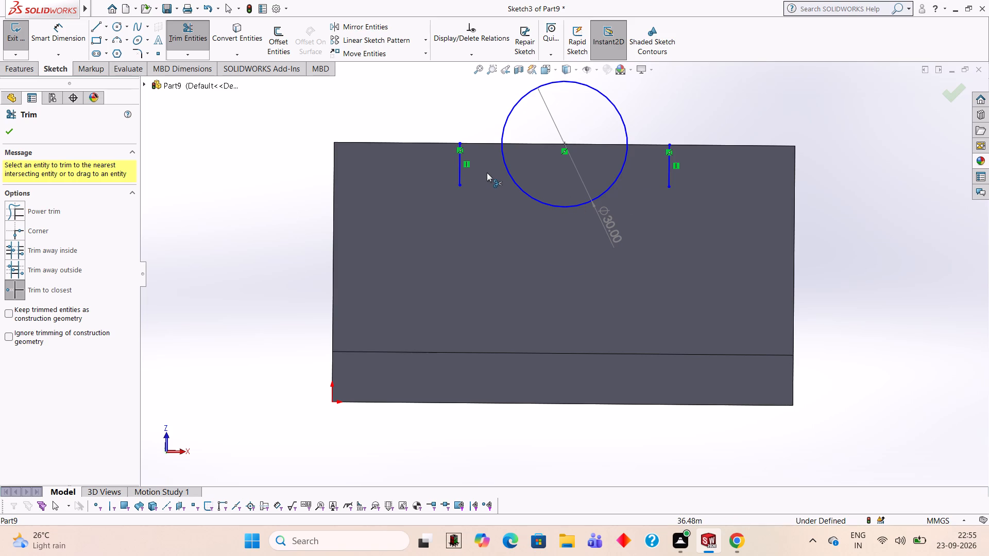
# Sketch an 11 mm line along the flange's inner long edge, from its midpoint toward the origin side.
pyautogui.click(96, 28)
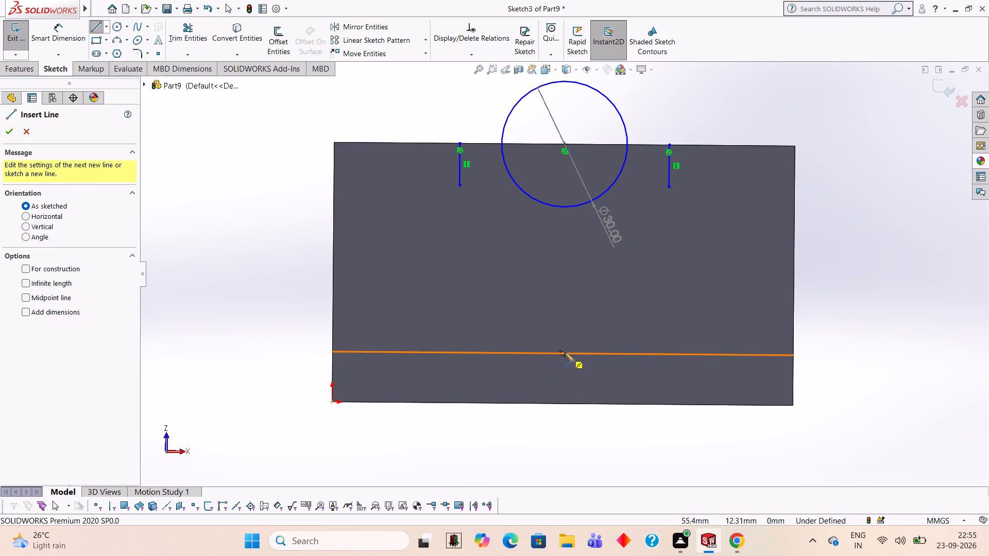
pyautogui.click(563, 352)
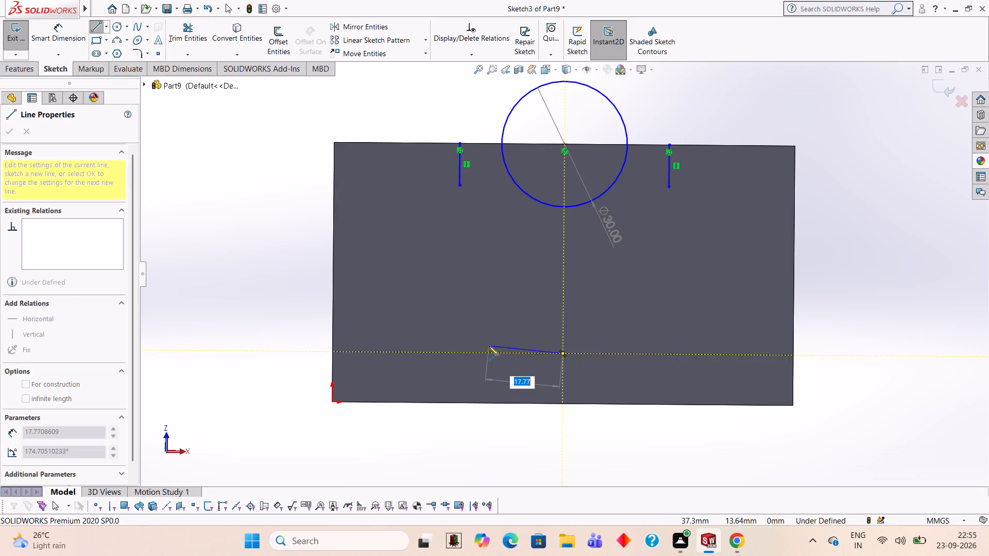
pyautogui.write('11')
pyautogui.press('Return')
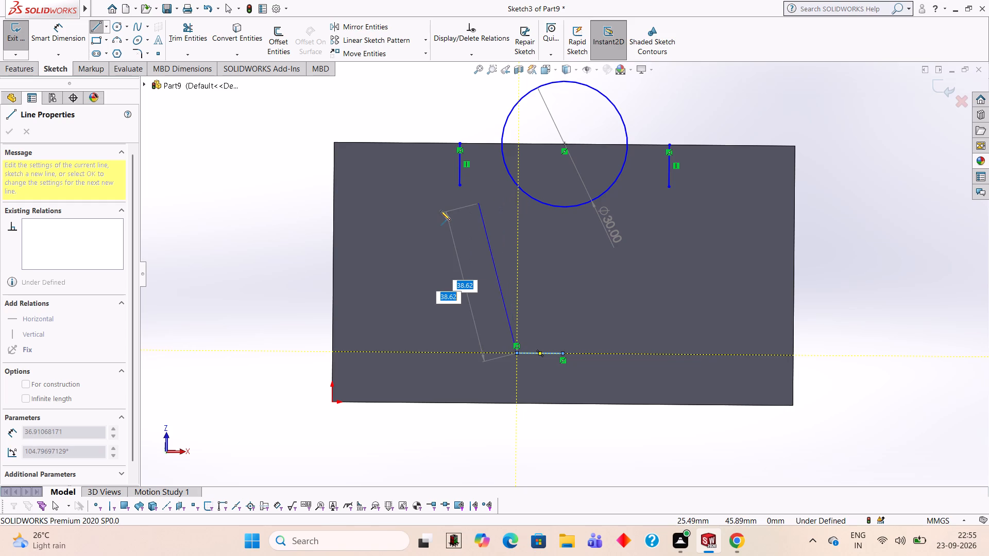
pyautogui.press('Escape')
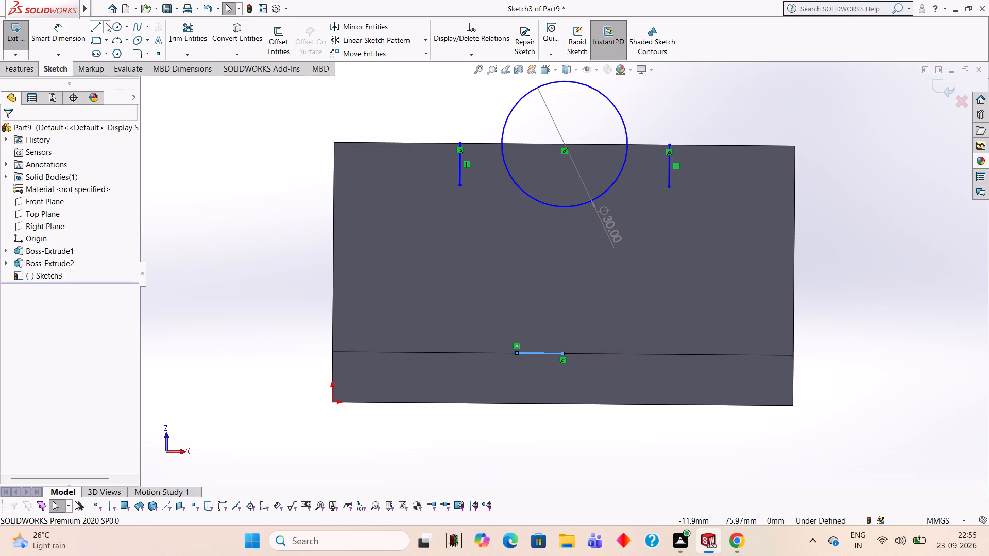
# Sketch a 35 mm vertical line from the inner edge's midpoint to the circle, continued by a 22 mm horizontal line toward the origin side.
pyautogui.click(101, 23)
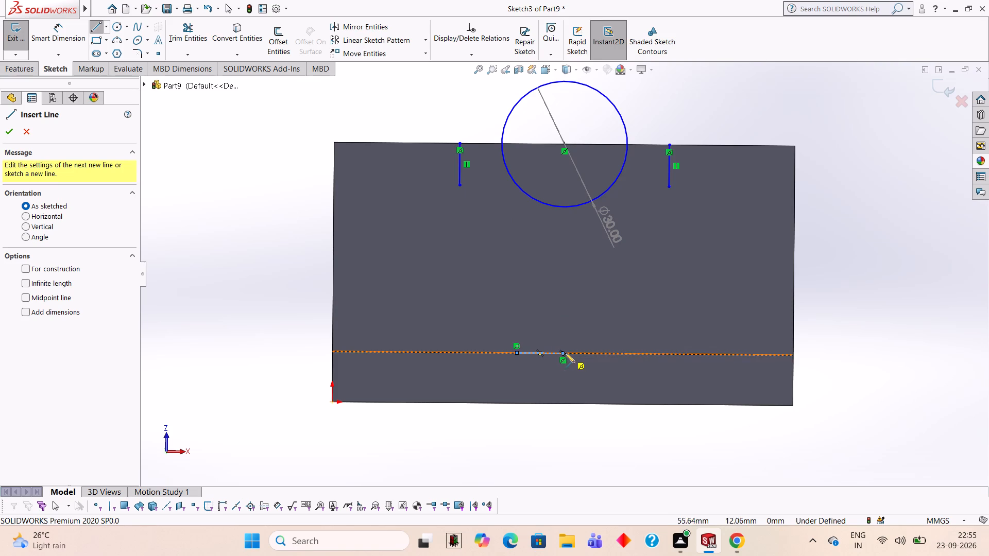
pyautogui.click(562, 352)
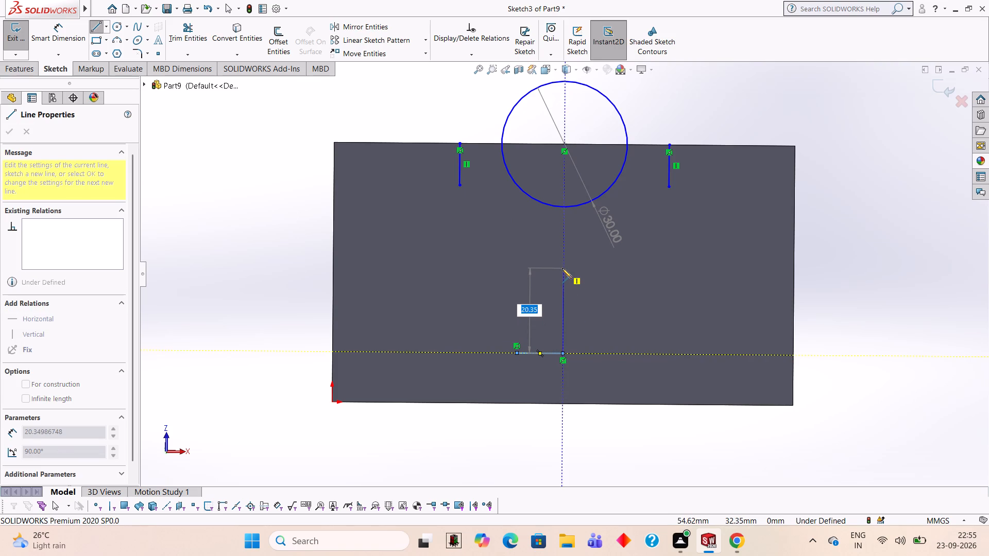
pyautogui.click(564, 209)
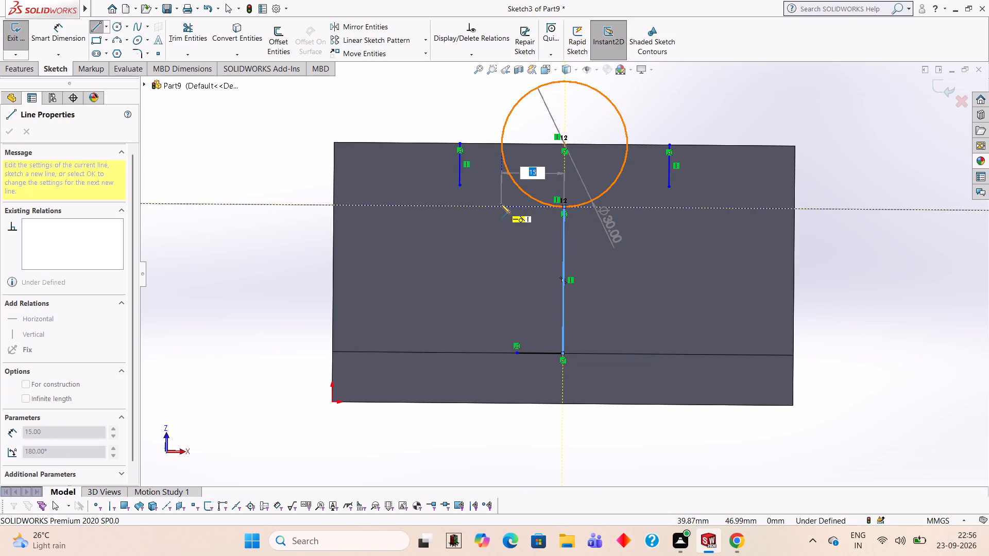
pyautogui.write('22')
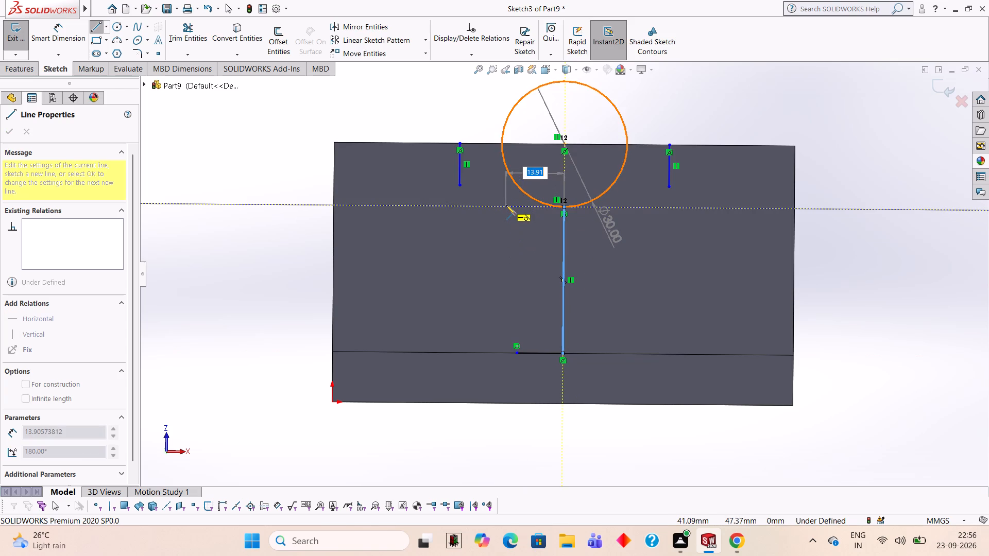
pyautogui.write('22')
pyautogui.press('Return')
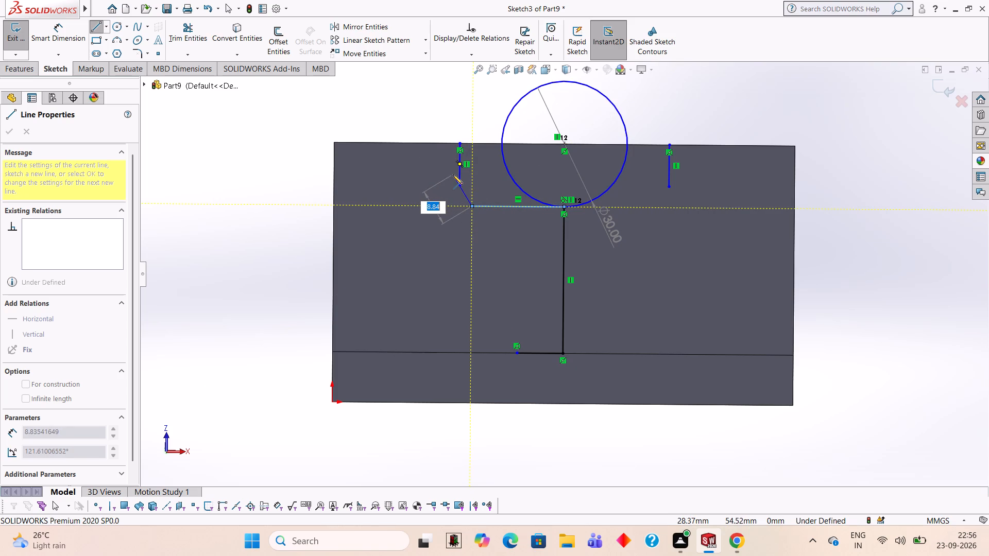
pyautogui.press('Escape')
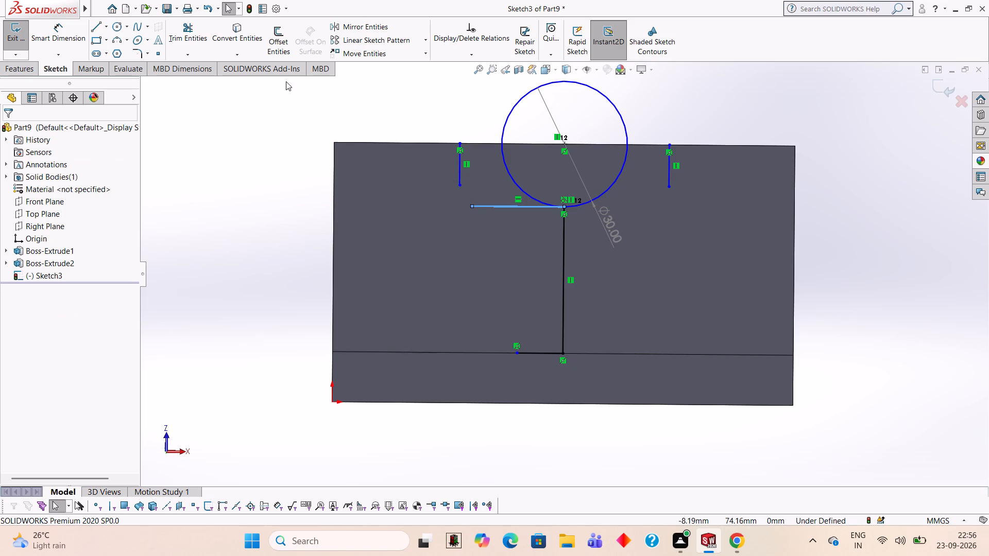
# Sketch a 3 mm horizontal line inward from the inner end of the 10 mm side nearer the origin.
pyautogui.click(96, 24)
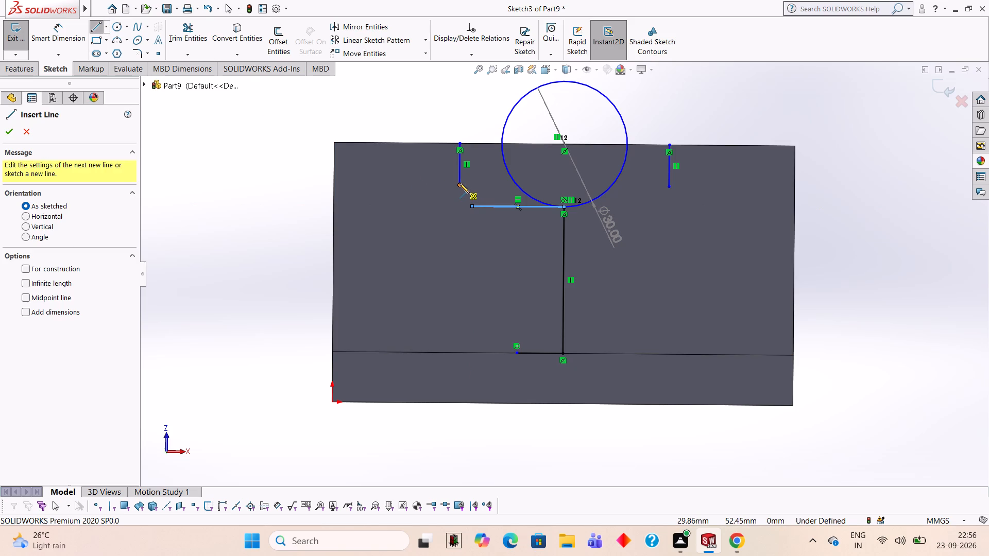
pyautogui.click(459, 184)
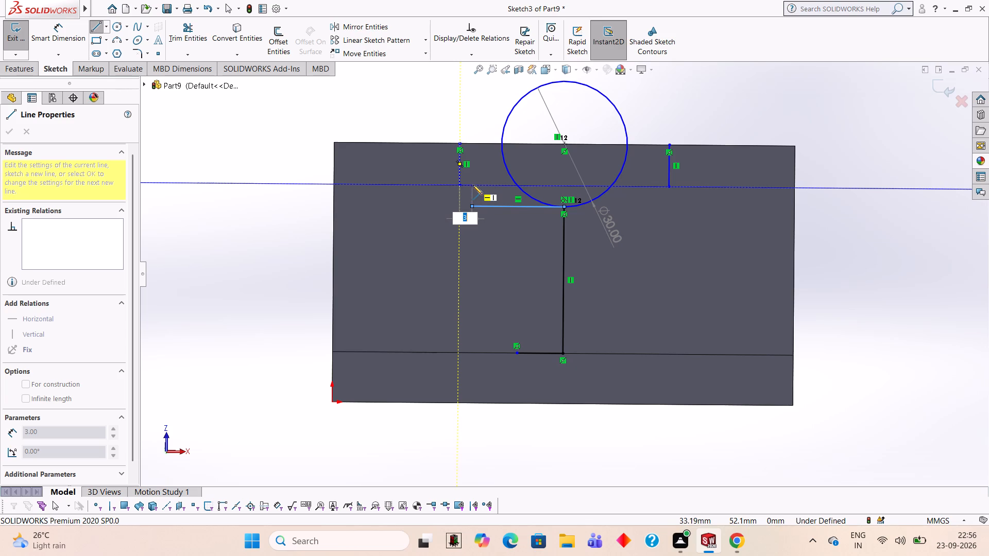
pyautogui.click(473, 185)
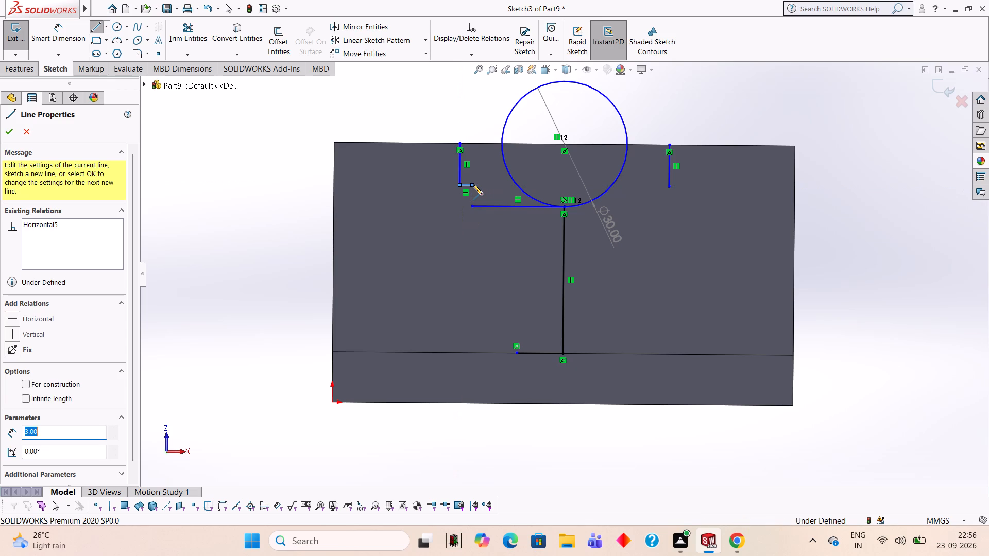
pyautogui.press('Escape')
# Trim away the 22 mm horizontal line running from the circle's lowest point.
pyautogui.click(173, 34)
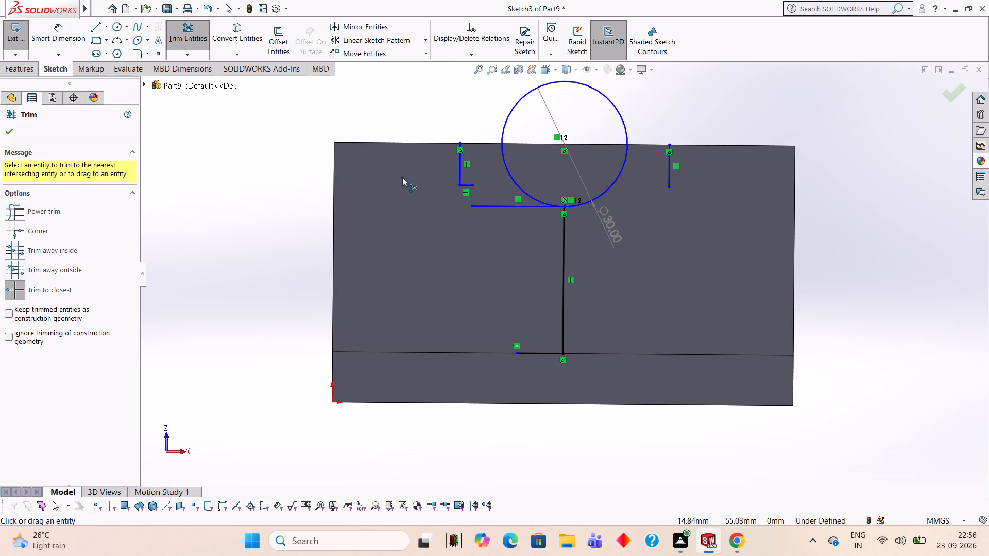
pyautogui.click(499, 206)
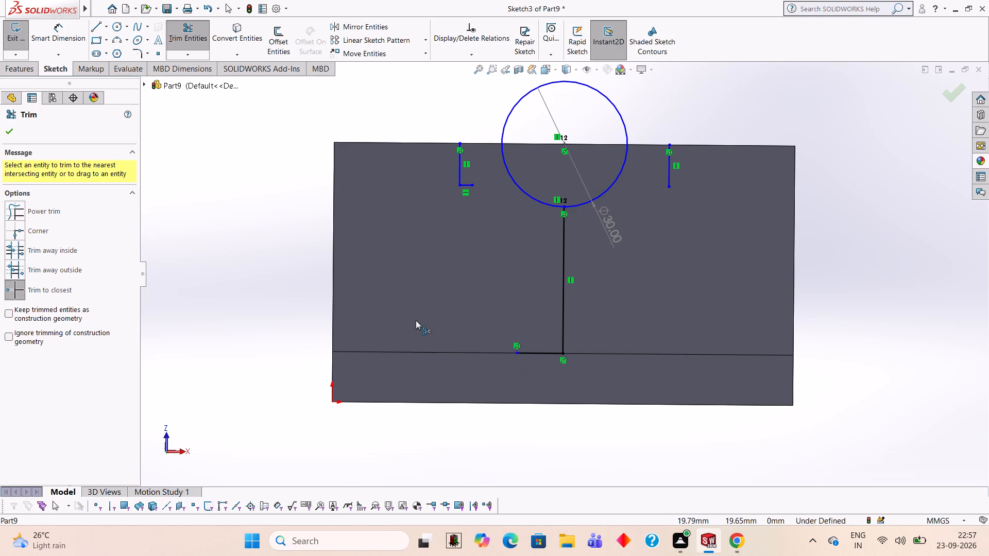
# Sketch a slanted line joining the free end of the 3 mm line to the outer end of the 11 mm line.
pyautogui.click(94, 29)
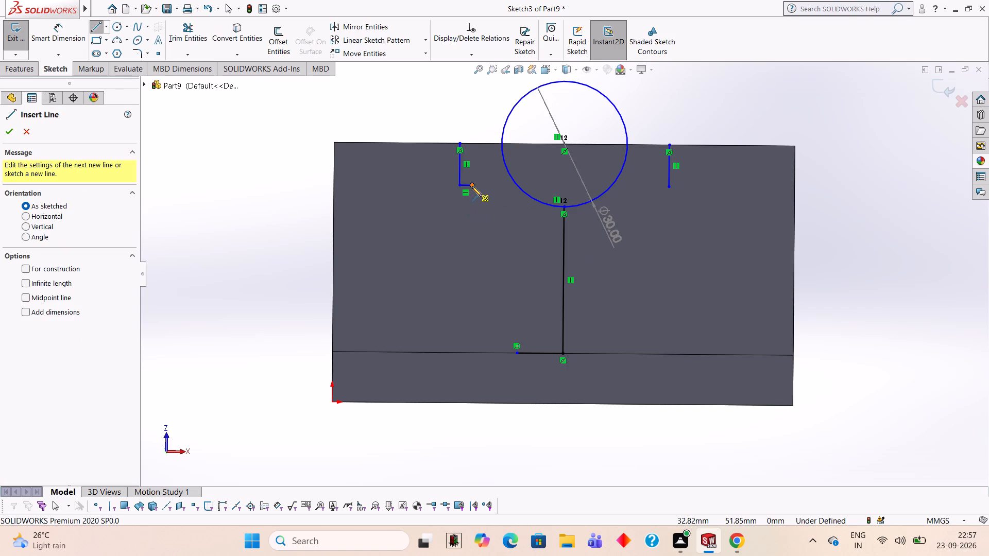
pyautogui.click(472, 185)
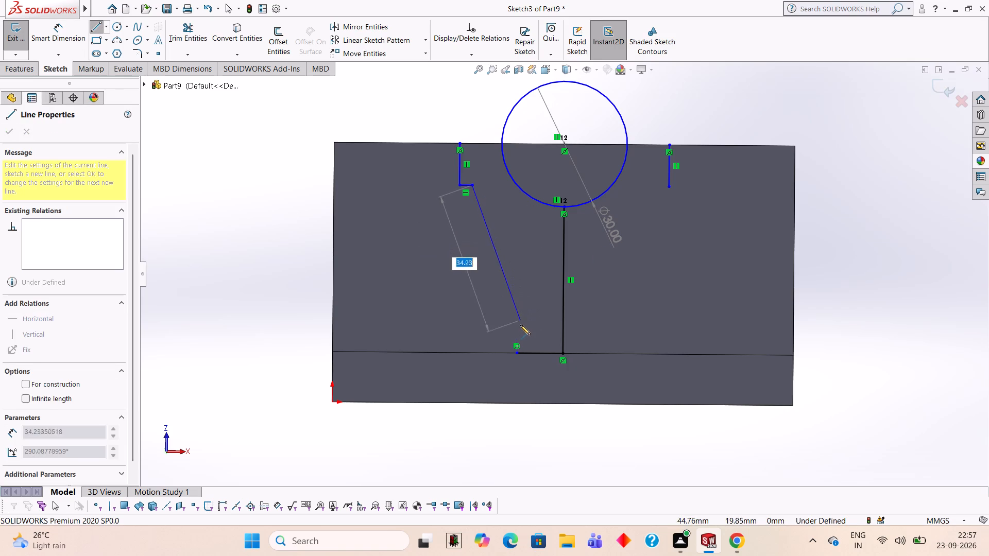
pyautogui.click(516, 354)
pyautogui.press('Escape')
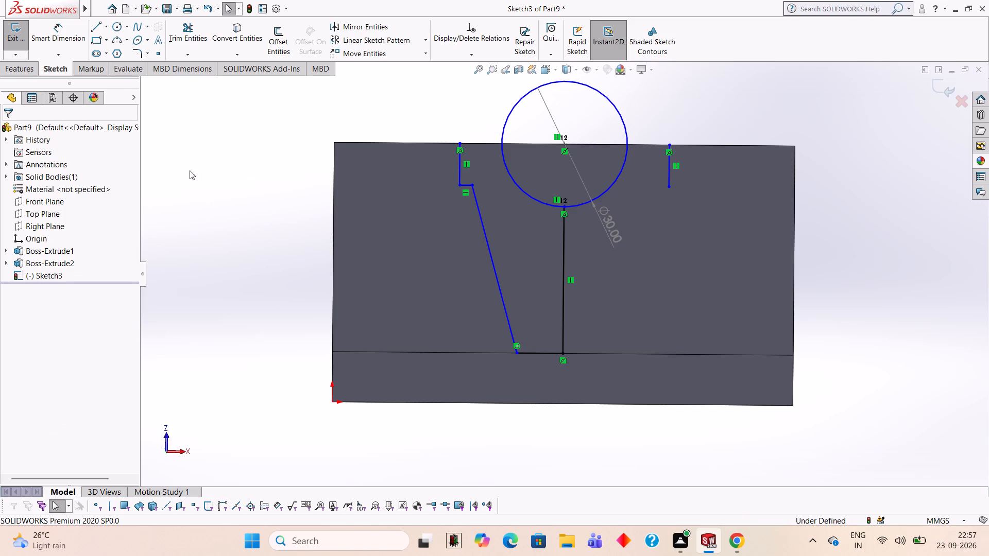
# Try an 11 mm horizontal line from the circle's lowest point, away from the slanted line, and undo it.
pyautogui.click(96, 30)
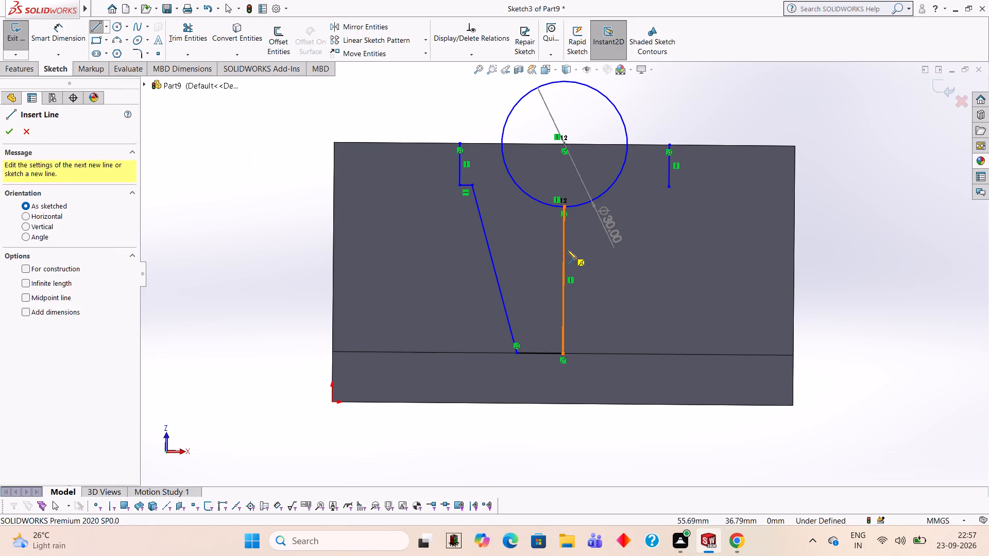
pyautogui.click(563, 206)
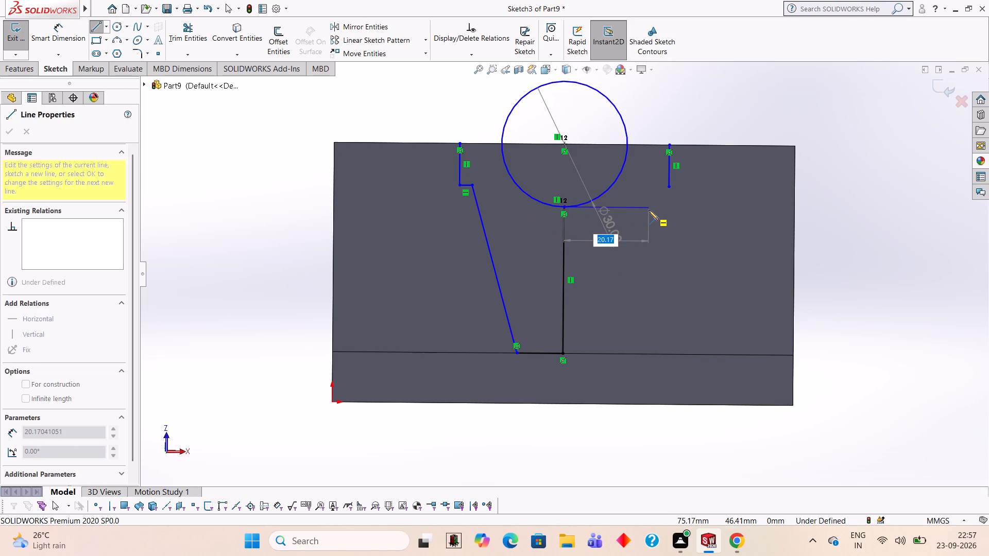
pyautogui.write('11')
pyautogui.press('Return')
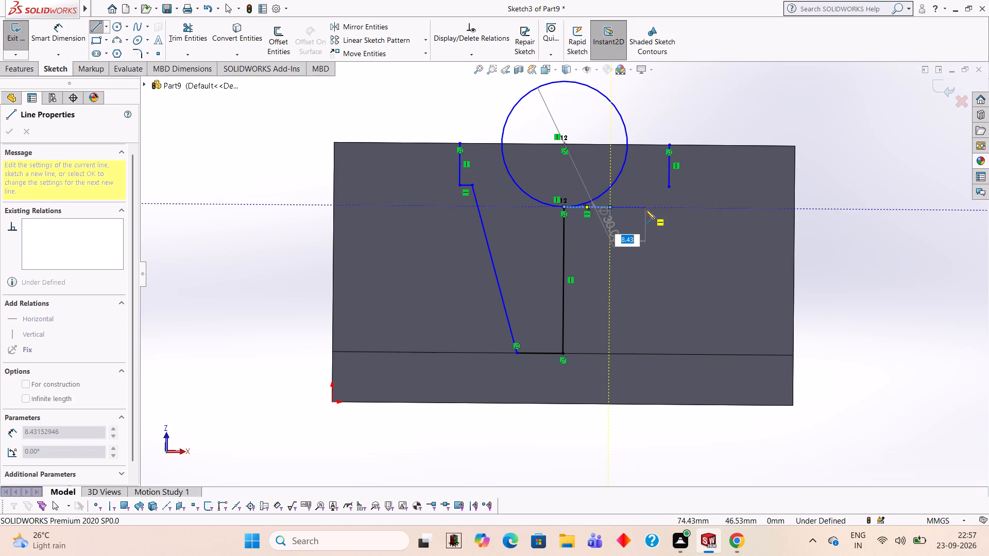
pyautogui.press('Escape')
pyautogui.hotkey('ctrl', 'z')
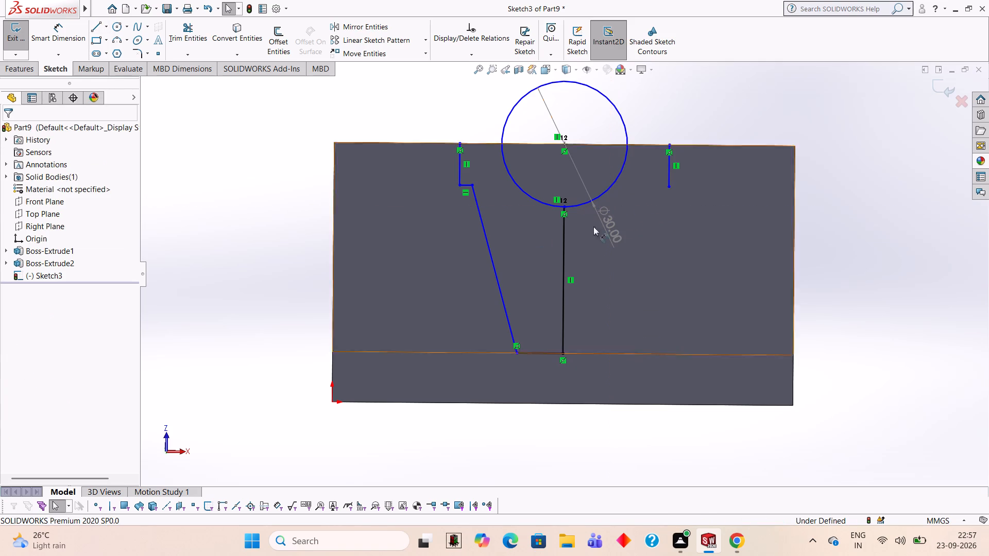
# Sketch connected lines from the circle's lowest point to the far 10 mm side: 22 mm horizontal, 5 mm vertical and 3 mm horizontal.
pyautogui.click(98, 24)
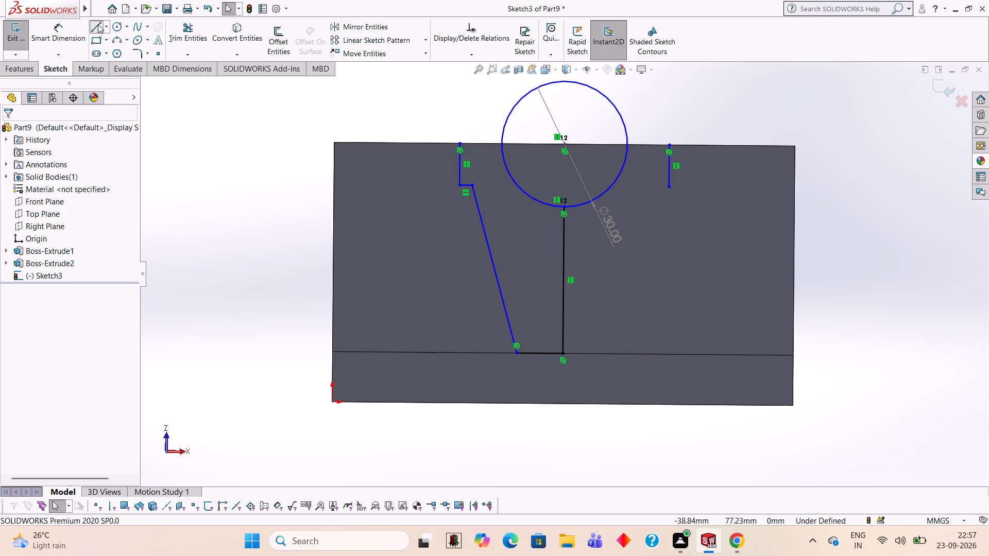
pyautogui.click(564, 206)
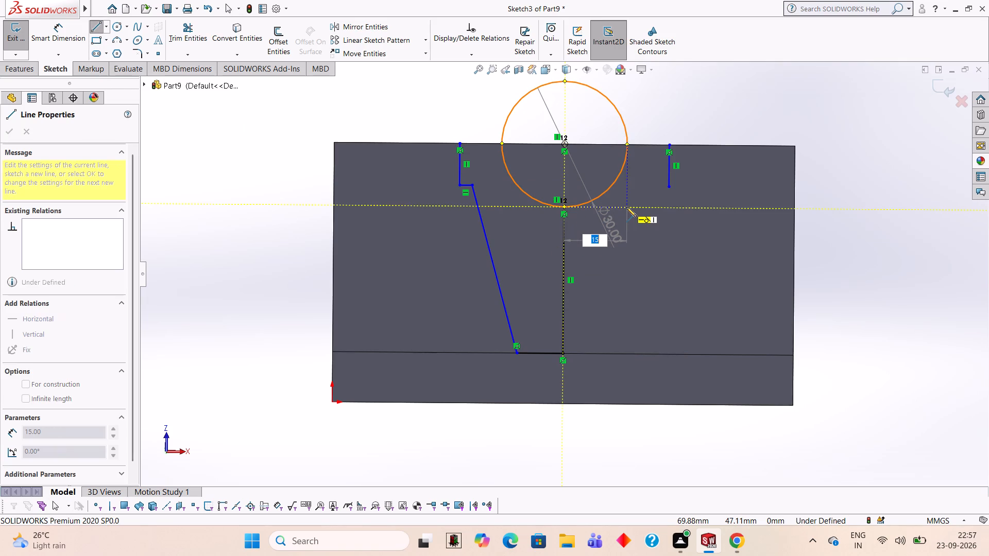
pyautogui.write('22')
pyautogui.press('Return')
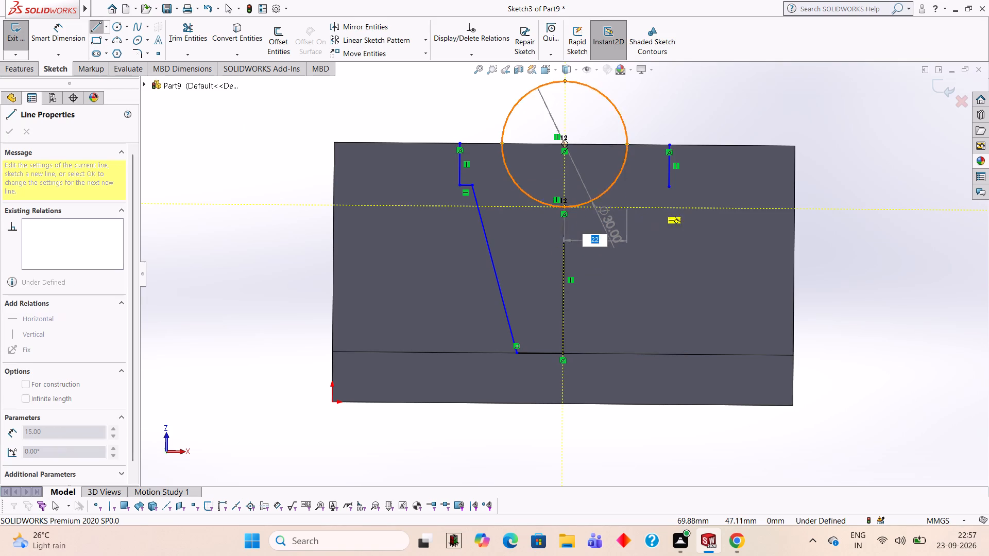
pyautogui.click(655, 185)
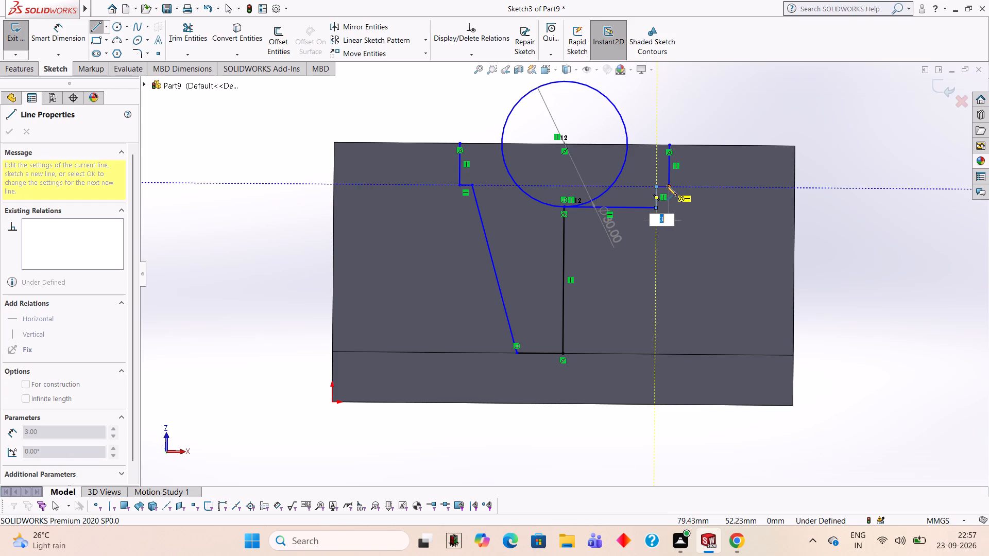
pyautogui.click(667, 186)
# Trim away the 22 mm horizontal line running from the circle's lowest point.
pyautogui.click(201, 37)
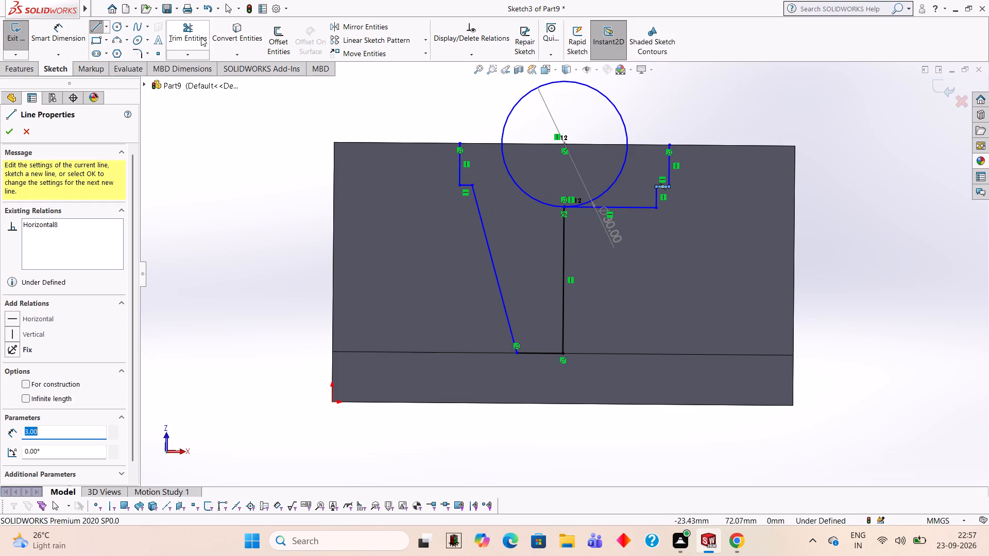
pyautogui.click(628, 206)
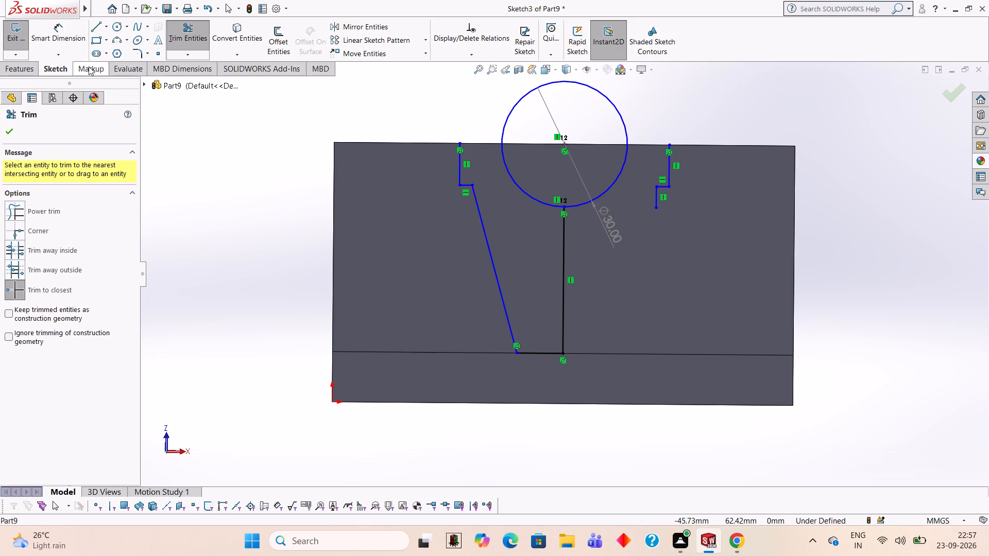
# Sketch an 11 mm line along the flange's base edge from the centre line's foot, continuing with a slanted line to the 5 mm vertical line's free end.
pyautogui.click(98, 25)
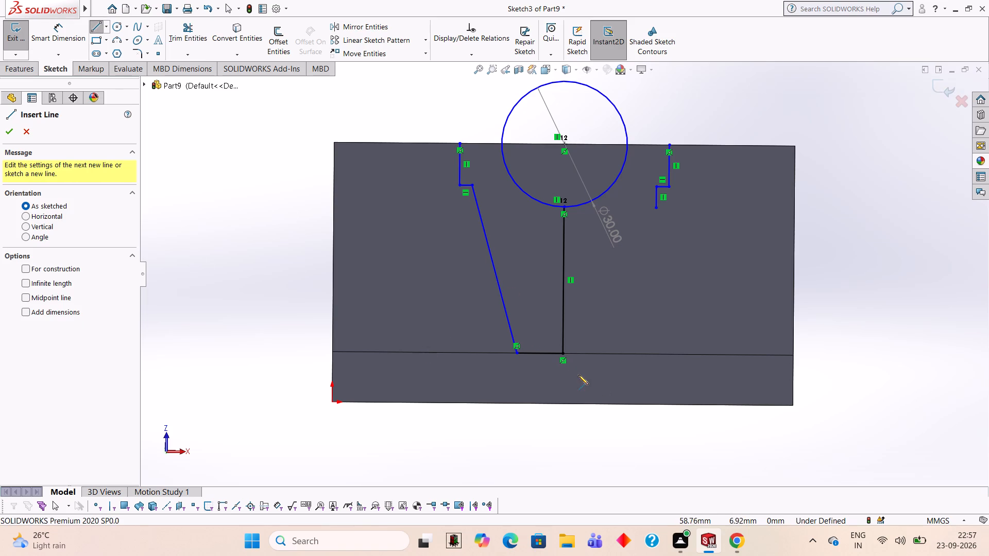
pyautogui.click(562, 353)
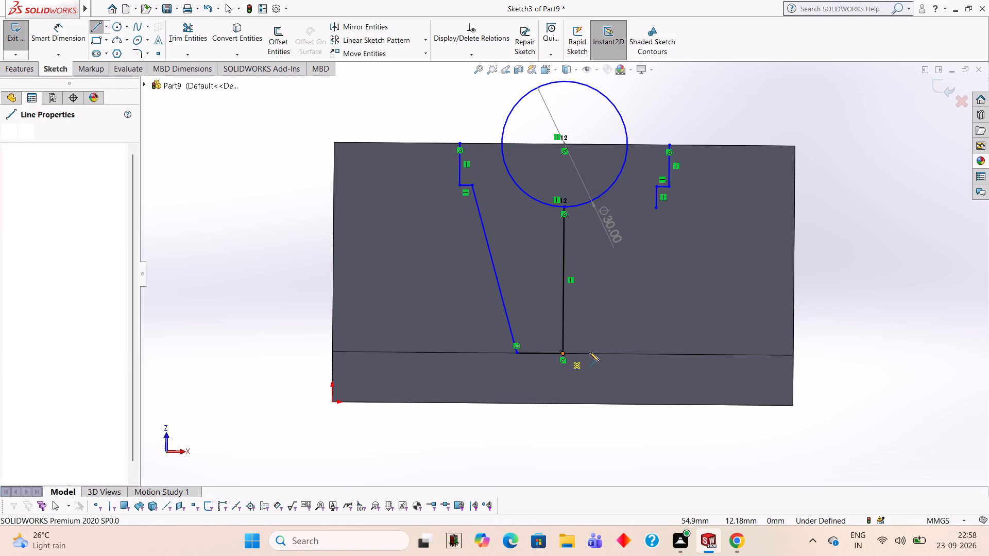
pyautogui.write('11')
pyautogui.press('Return')
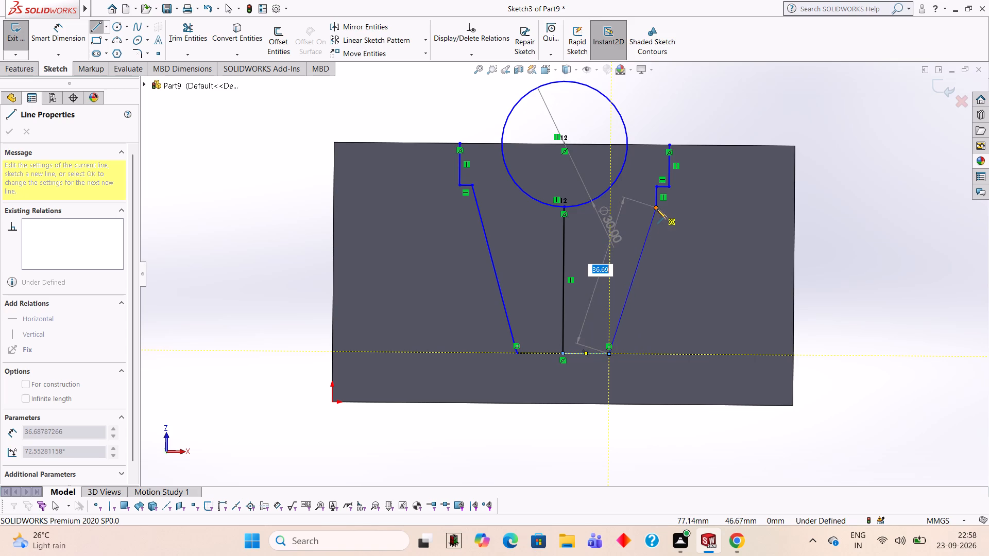
pyautogui.click(657, 209)
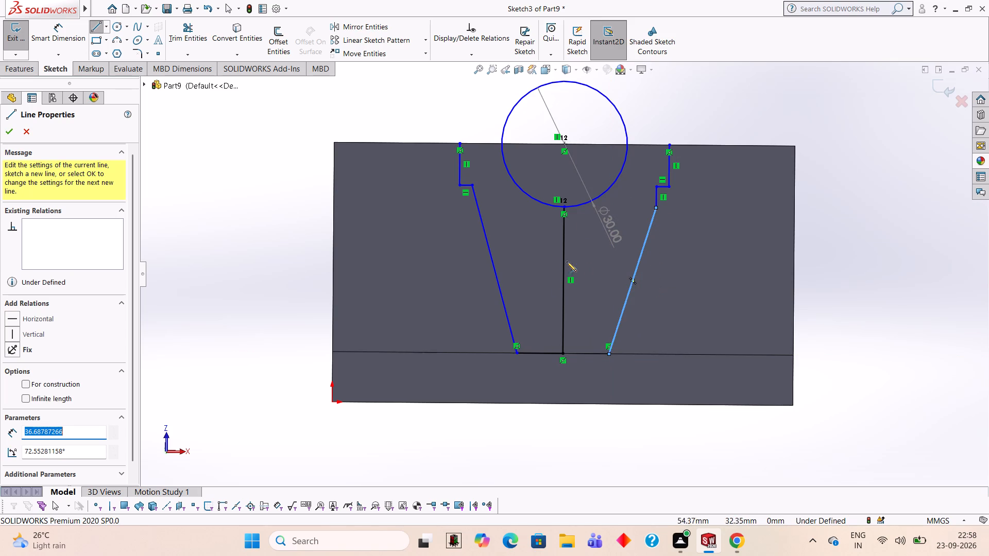
# Trim away the new slanted line and the 5 mm vertical line above it.
pyautogui.click(201, 25)
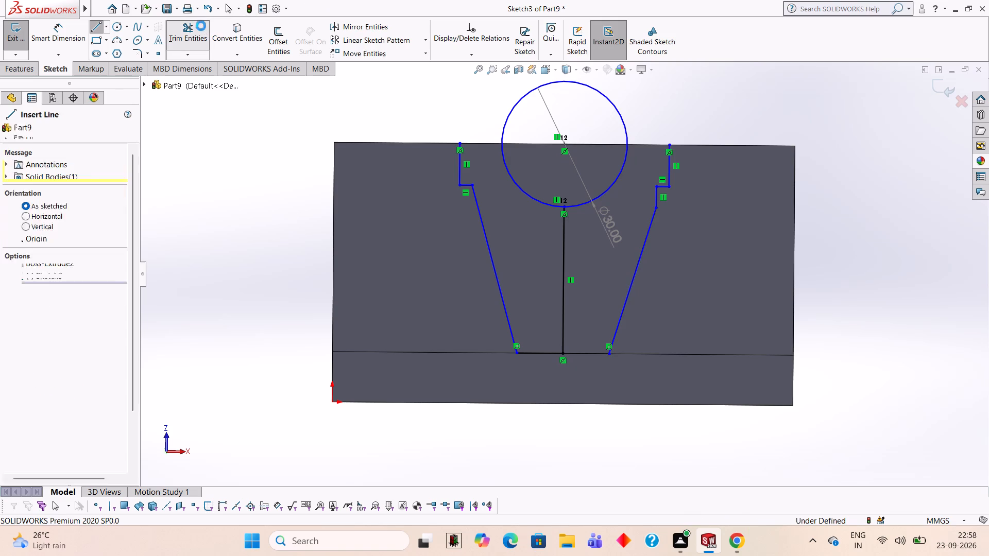
pyautogui.click(615, 333)
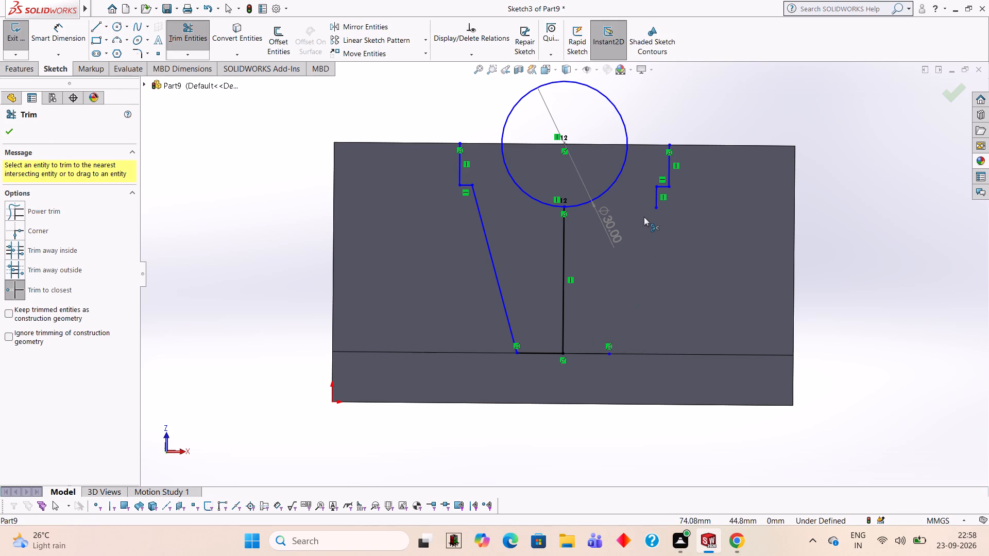
pyautogui.click(655, 200)
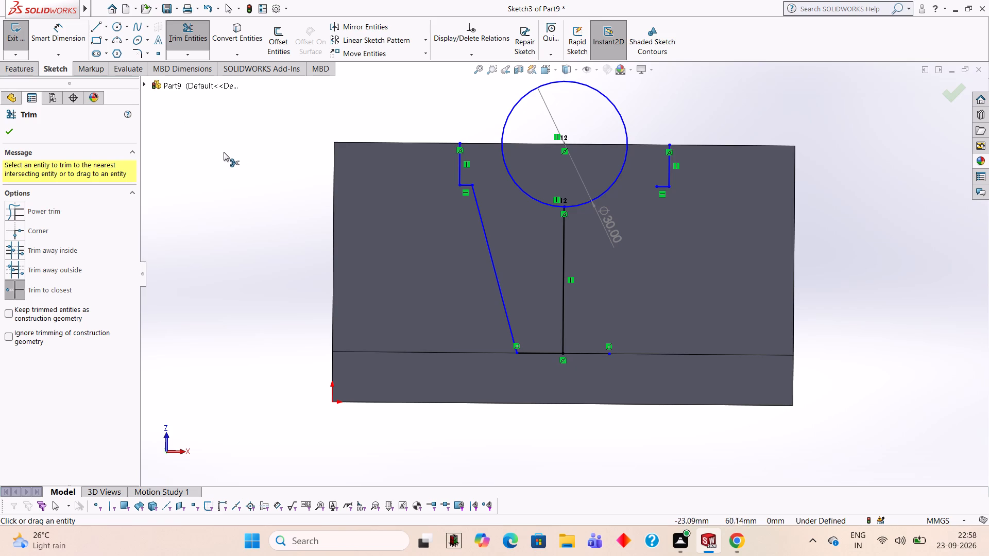
# Sketch a slanted line from the outer end of the new 11 mm base line to the free end of the 3 mm line.
pyautogui.click(92, 31)
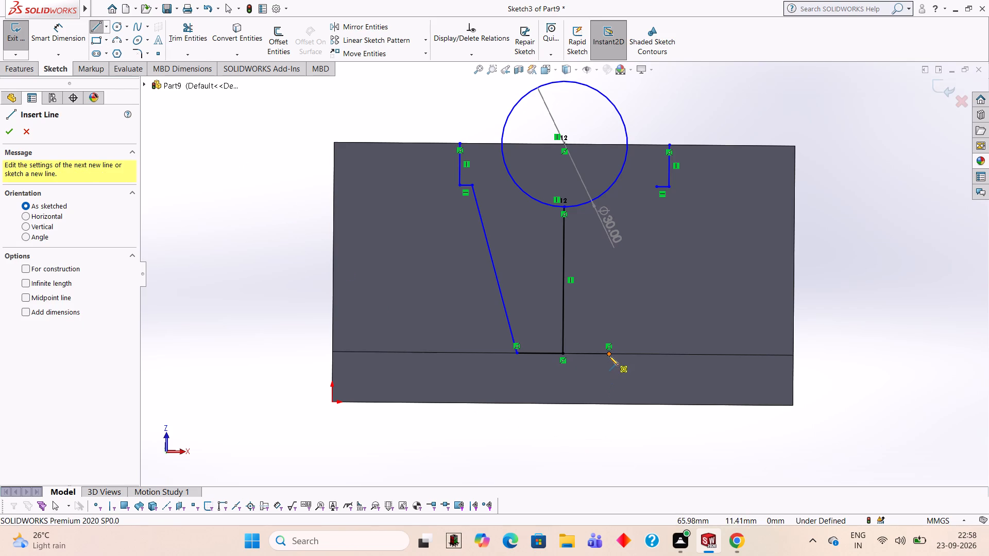
pyautogui.click(609, 354)
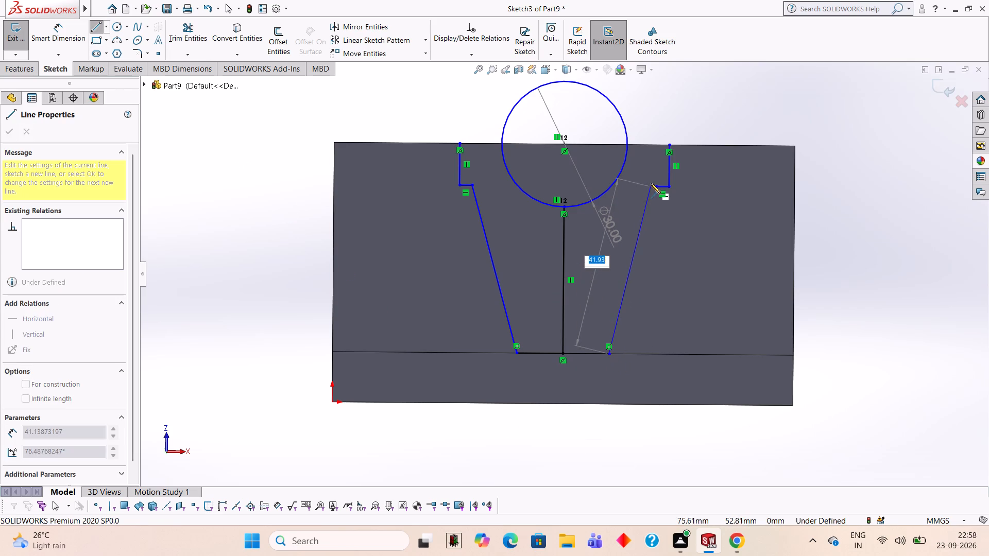
pyautogui.click(657, 187)
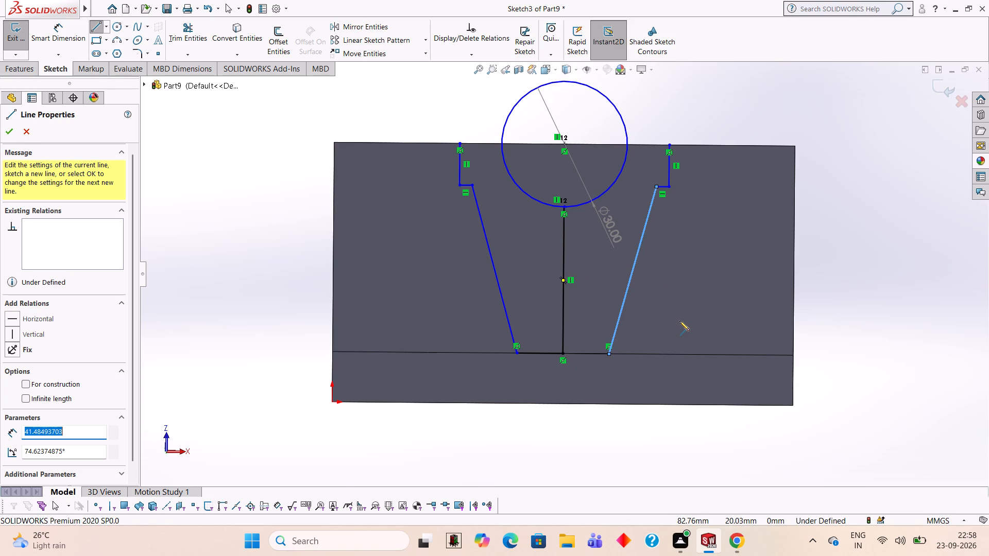
pyautogui.press('Escape')
# Trim away the vertical centre line between the circle and the base line.
pyautogui.click(189, 39)
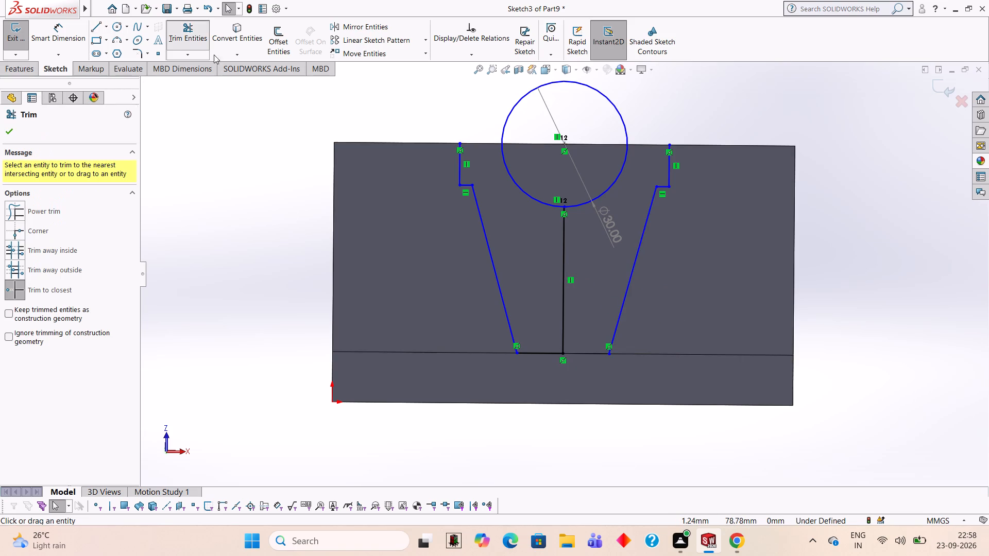
pyautogui.click(564, 244)
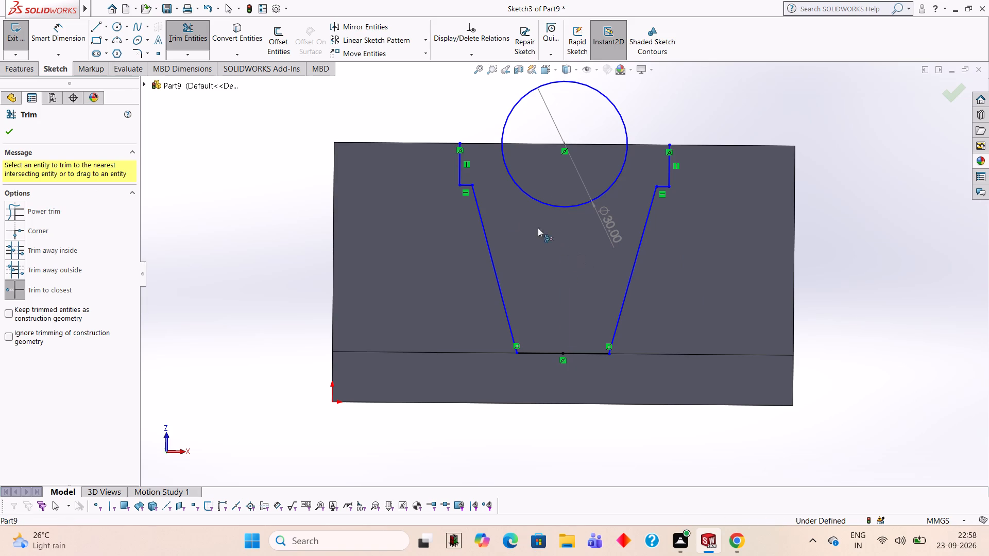
# Close the profile's top with a 10 mm horizontal line on each side, joining the outer vertical lines to the circle.
pyautogui.click(93, 27)
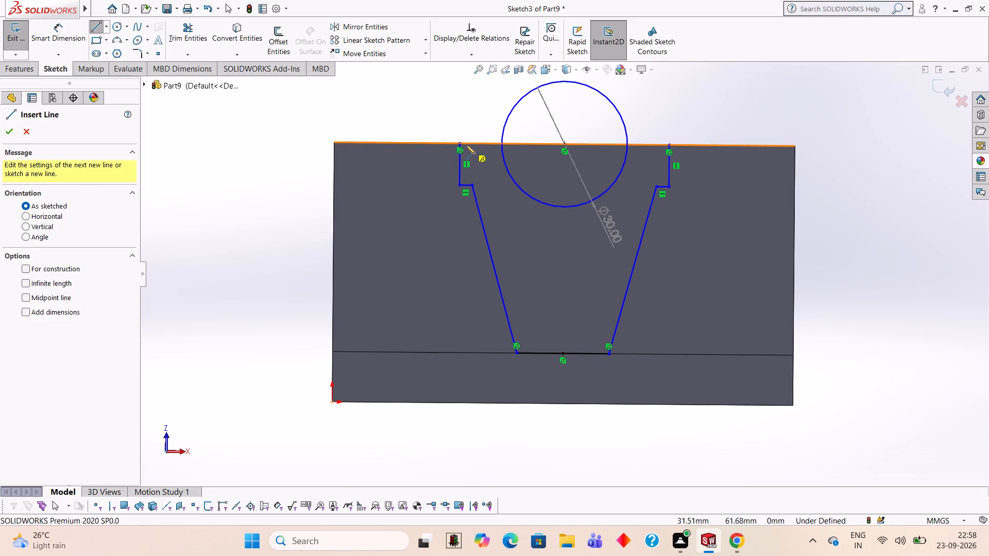
pyautogui.click(458, 142)
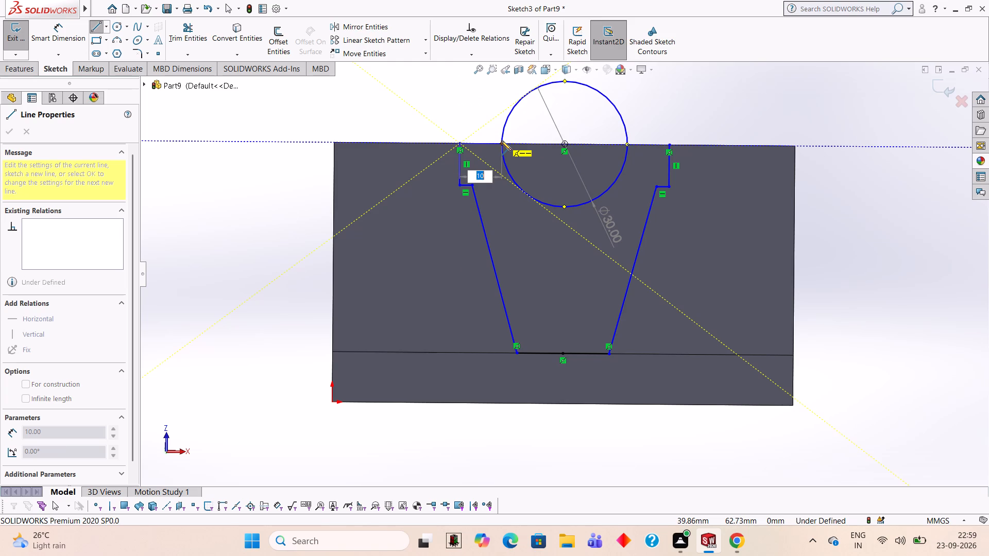
pyautogui.click(501, 143)
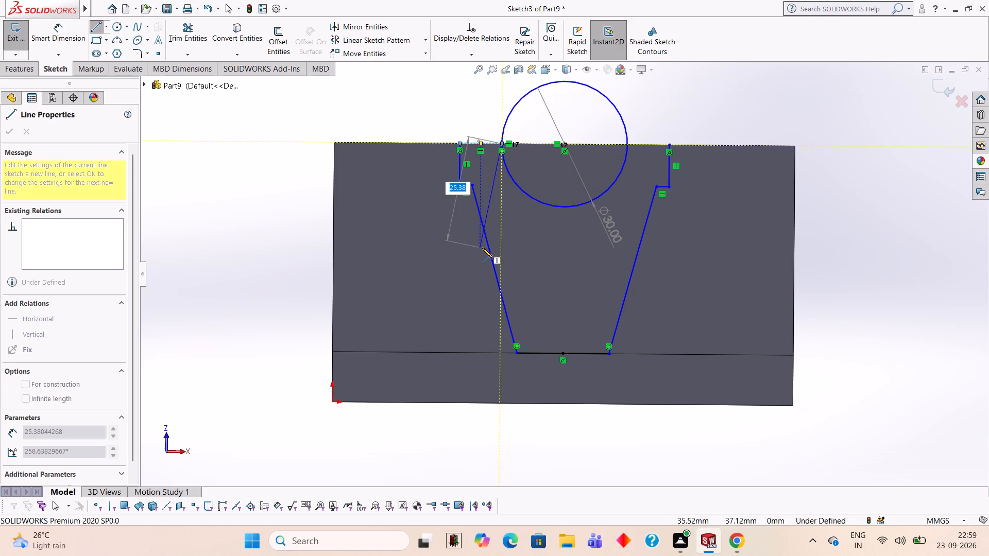
pyautogui.press('Escape')
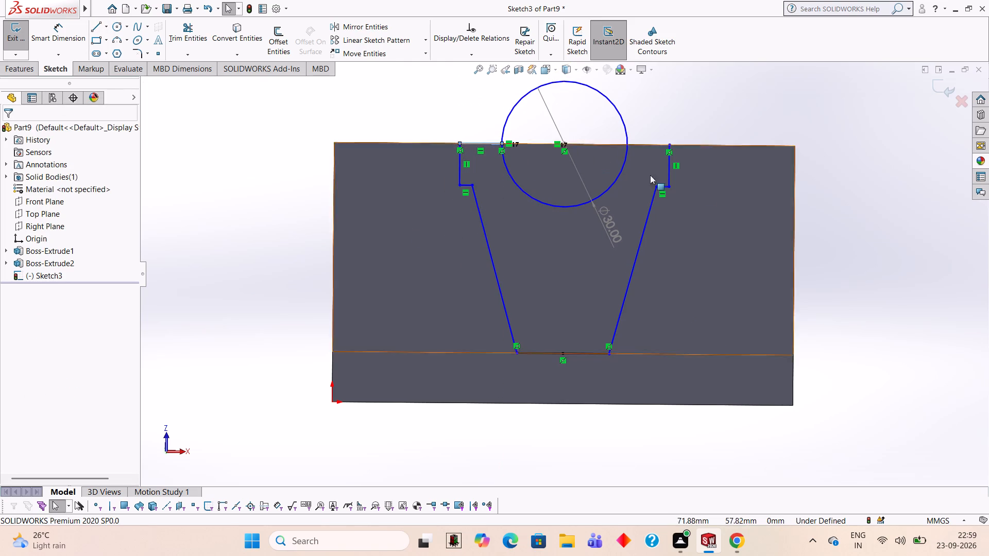
pyautogui.click(98, 25)
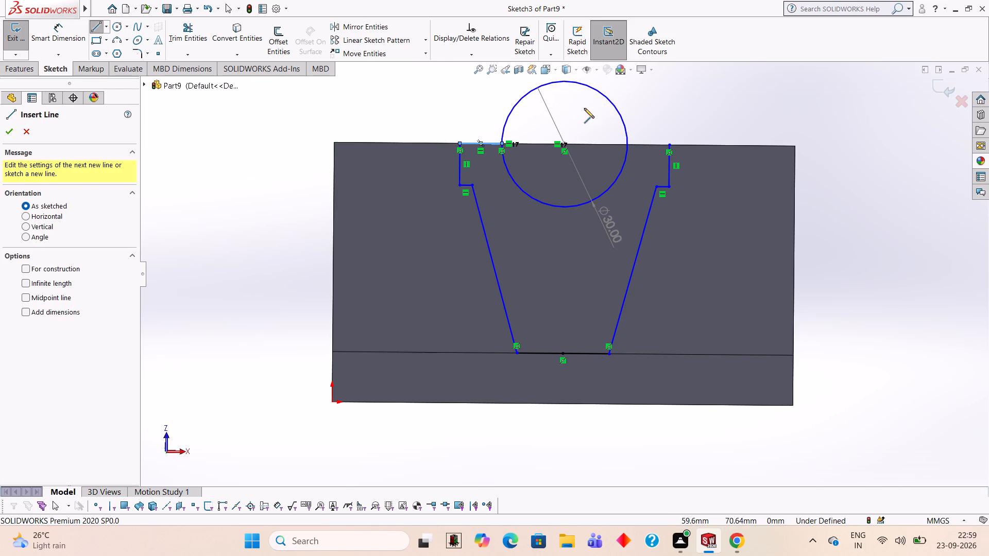
pyautogui.click(625, 144)
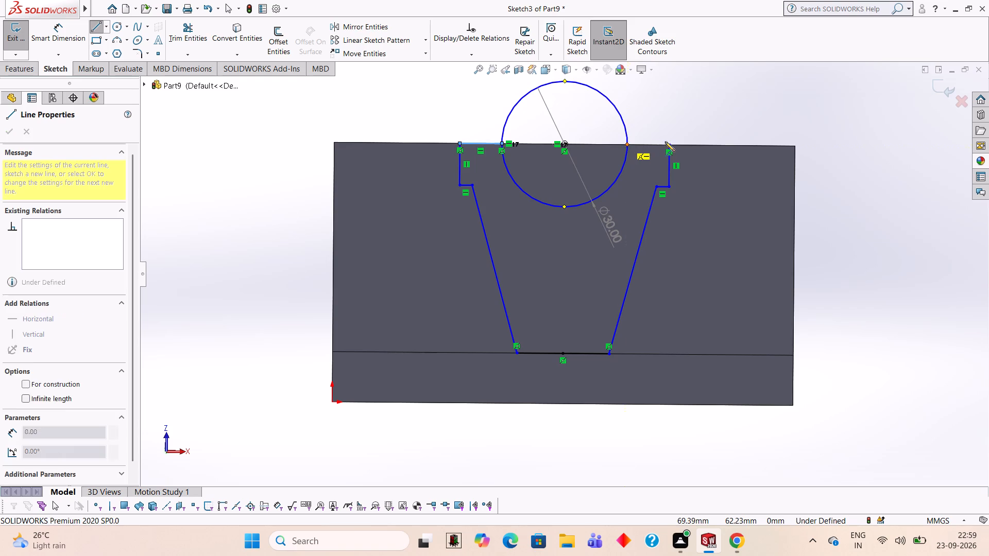
pyautogui.click(670, 144)
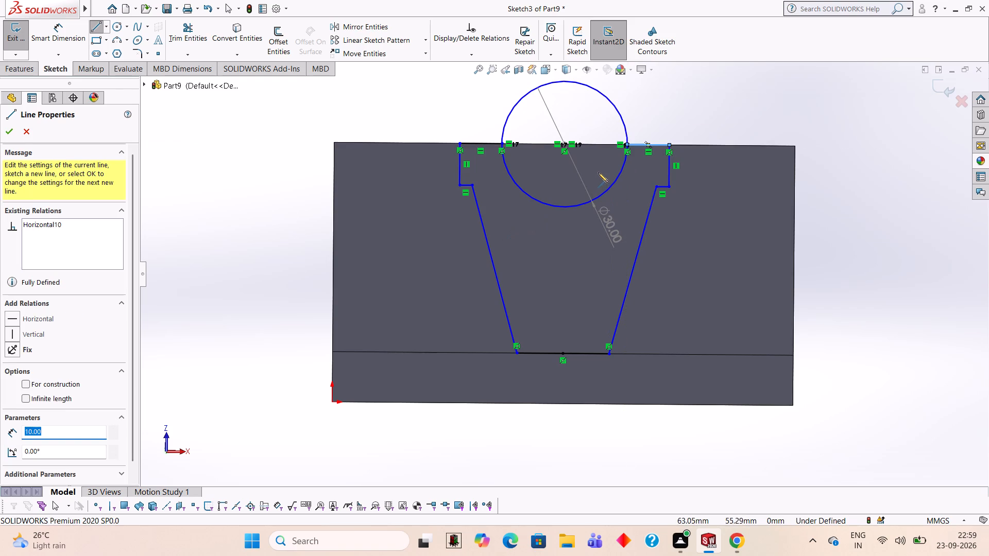
pyautogui.press('Escape')
# Trim away the half of the circle that lies above the flange's top edge.
pyautogui.click(177, 42)
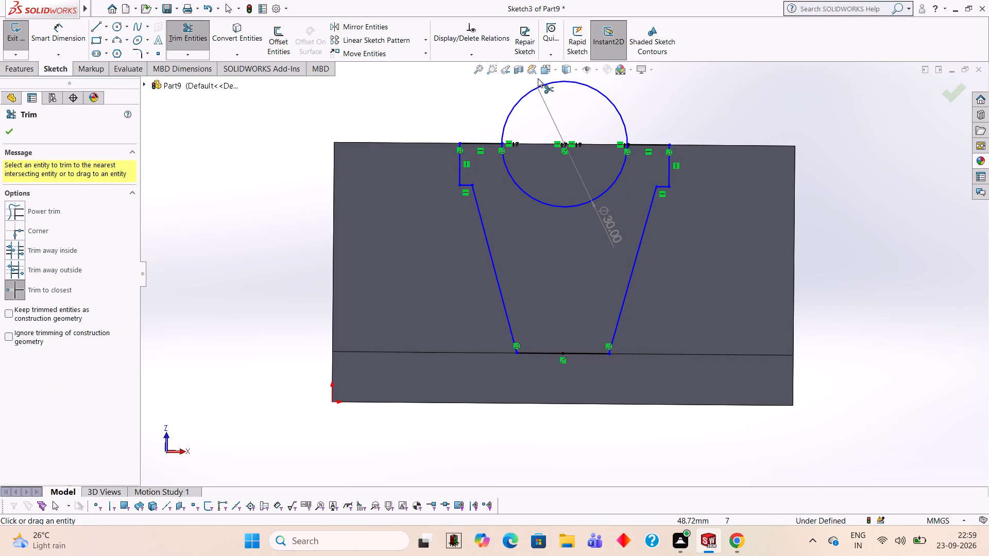
pyautogui.click(534, 90)
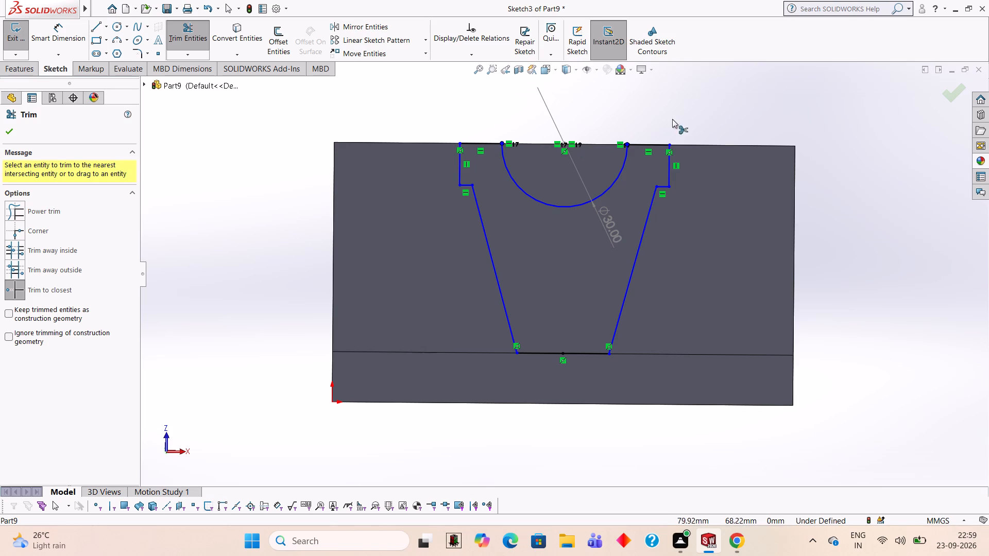
# Extrude the closed rib profile as a 23 mm blind boss, merged with the bracket.
pyautogui.moveTo(711, 118); pyautogui.dragTo(701, 210, button='middle')
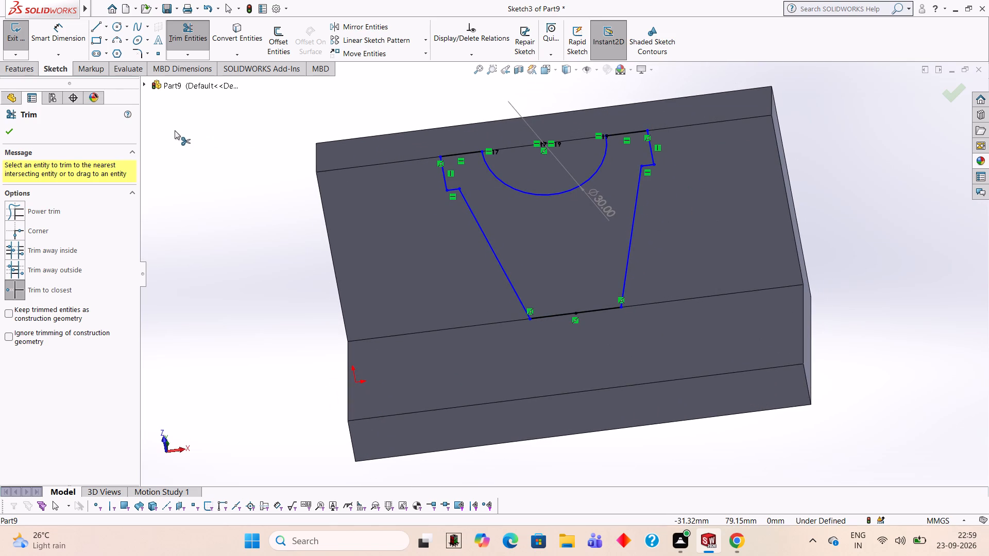
pyautogui.click(15, 66)
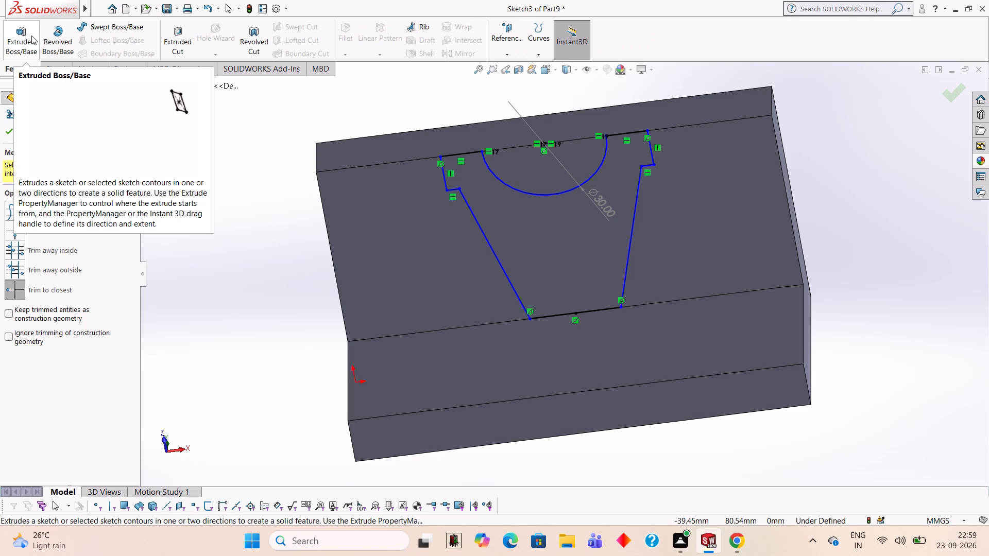
pyautogui.click(31, 36)
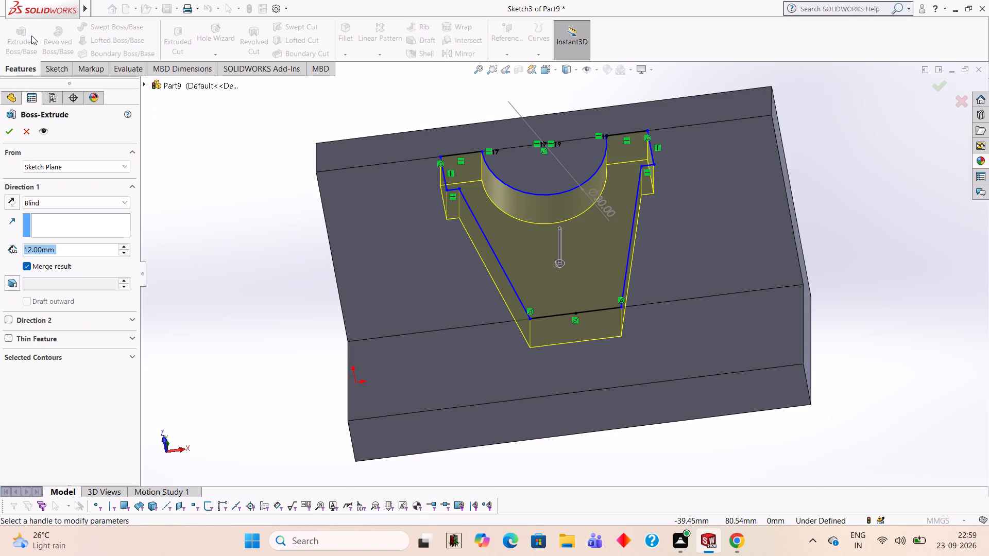
pyautogui.press('2')
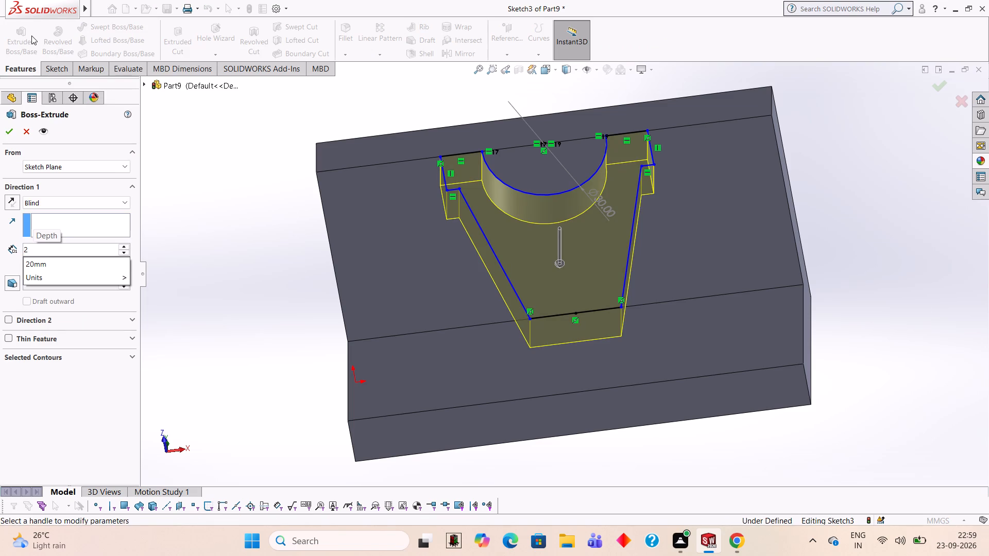
pyautogui.press('3')
pyautogui.press('Return')
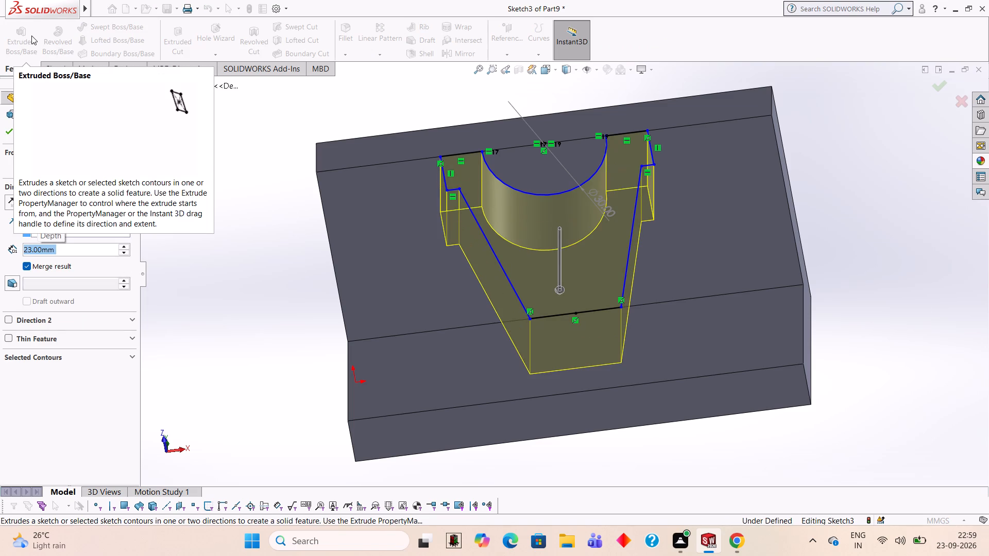
pyautogui.click(3, 136)
pyautogui.click(229, 232)
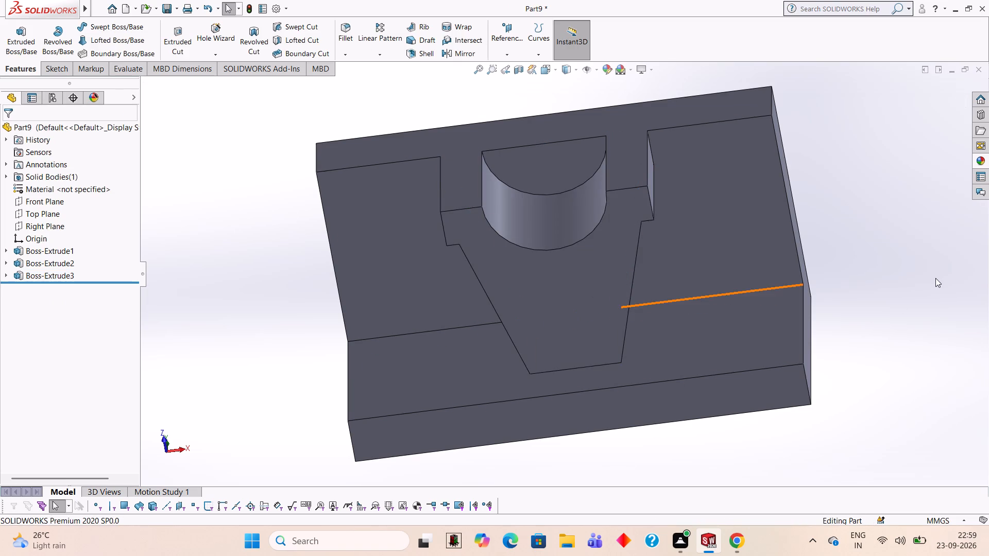
# Start a sketch on the half-round flange face inside the recess and draw a 30 mm horizontal line along its straight top edge.
pyautogui.moveTo(935, 278); pyautogui.dragTo(926, 247, button='middle')
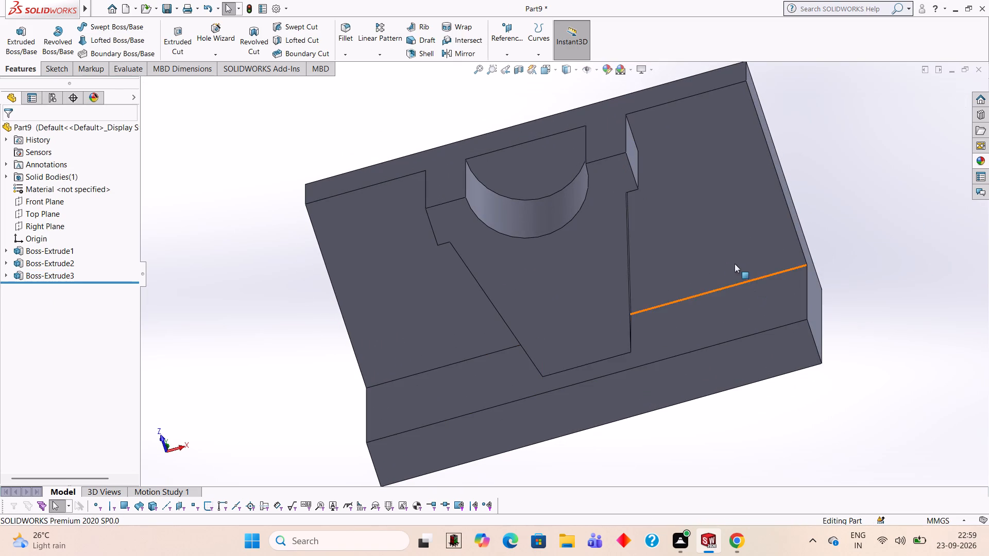
pyautogui.click(543, 179)
pyautogui.click(588, 151)
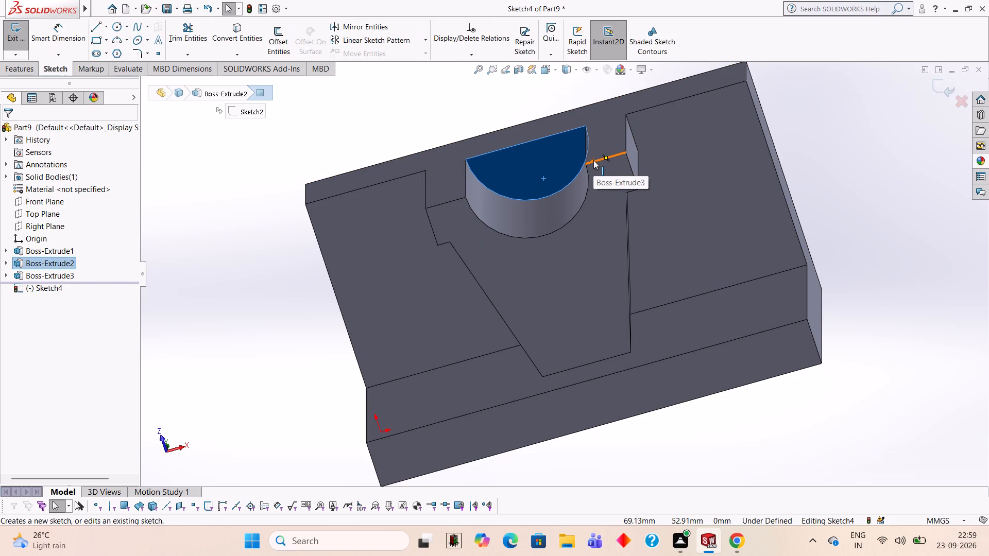
pyautogui.hotkey('ctrl', '8')
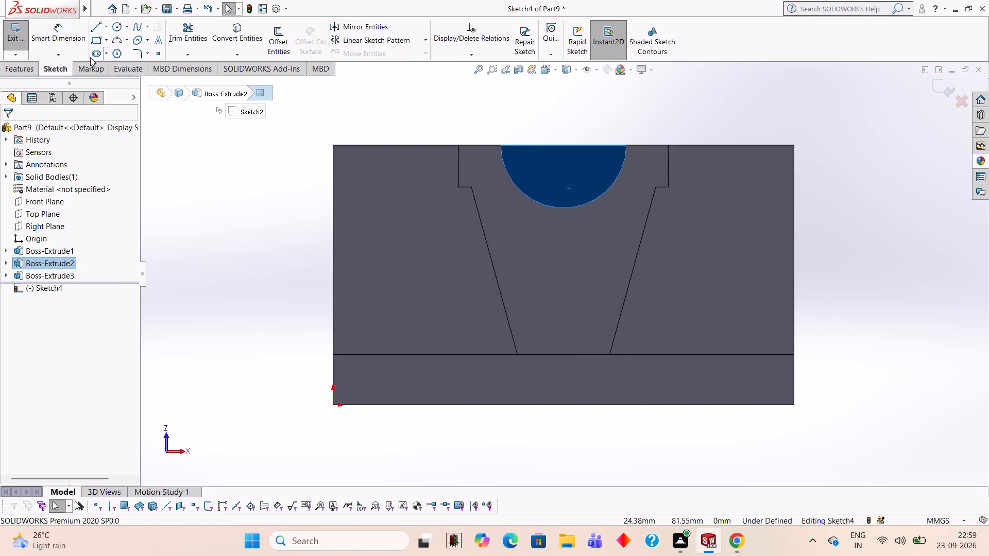
pyautogui.click(93, 29)
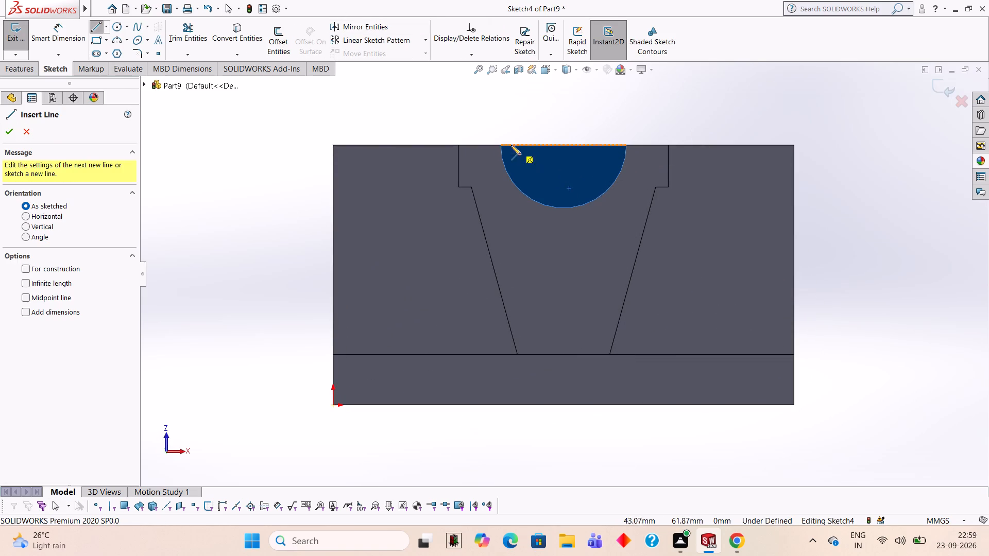
pyautogui.click(499, 144)
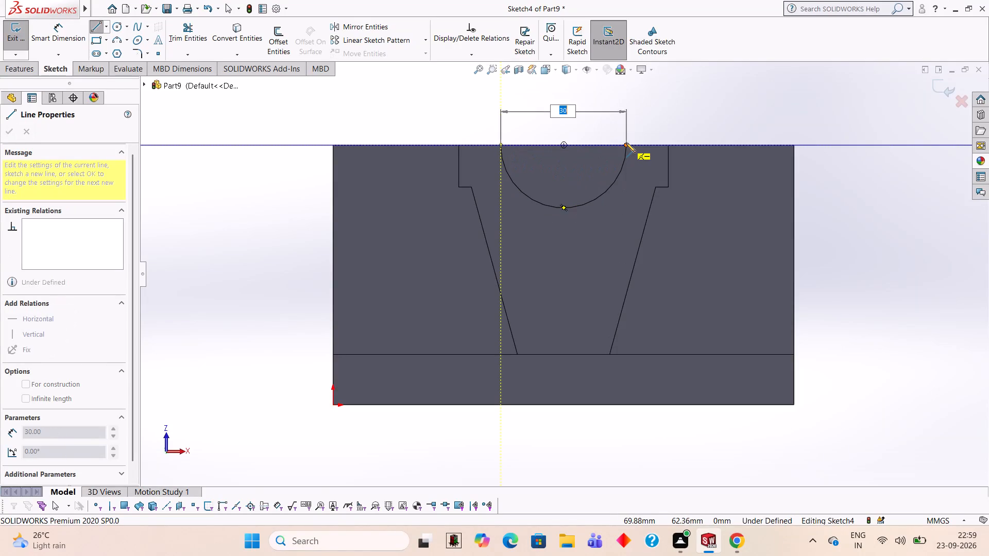
pyautogui.click(625, 143)
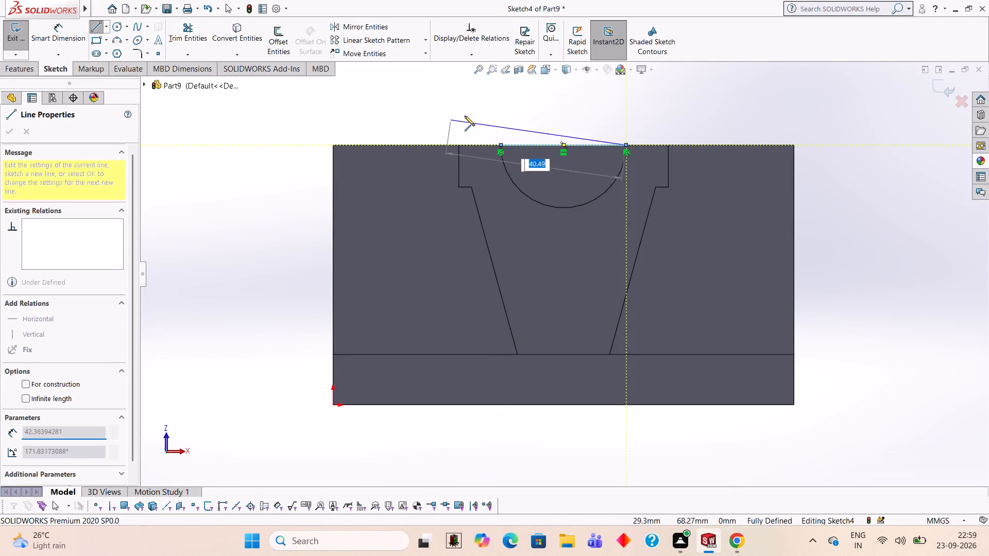
pyautogui.press('Escape')
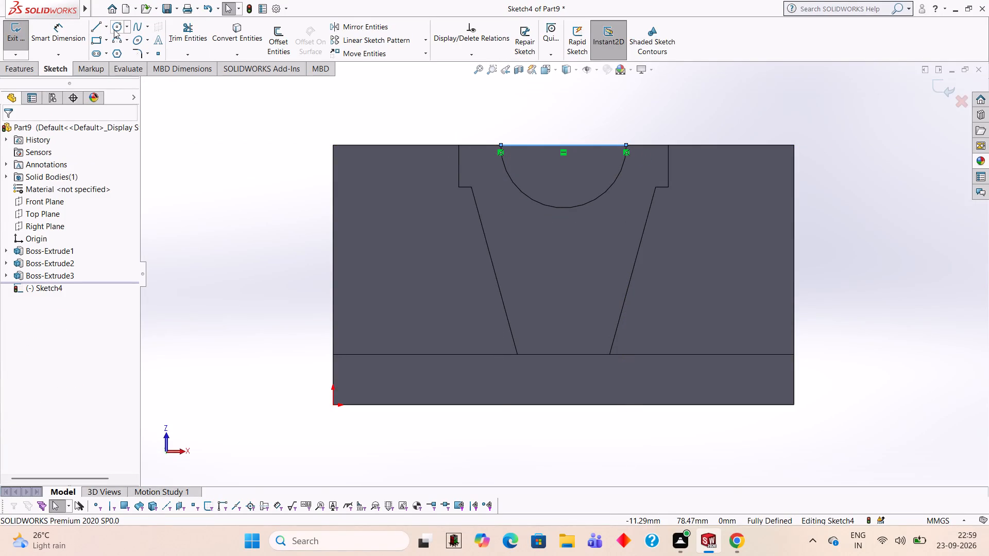
# Draw a 30 mm diameter circle centred on the line's midpoint, matching the half-round edge.
pyautogui.click(112, 28)
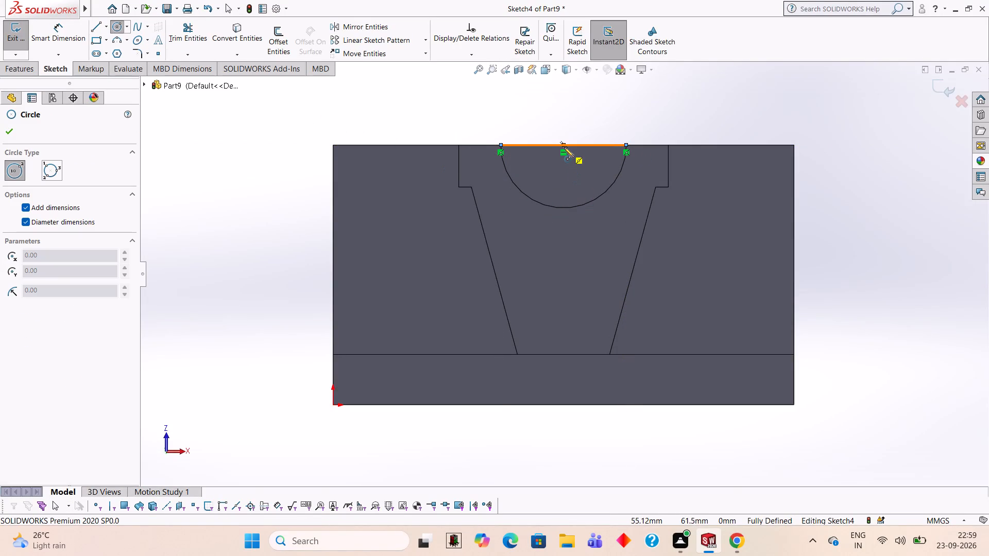
pyautogui.click(562, 145)
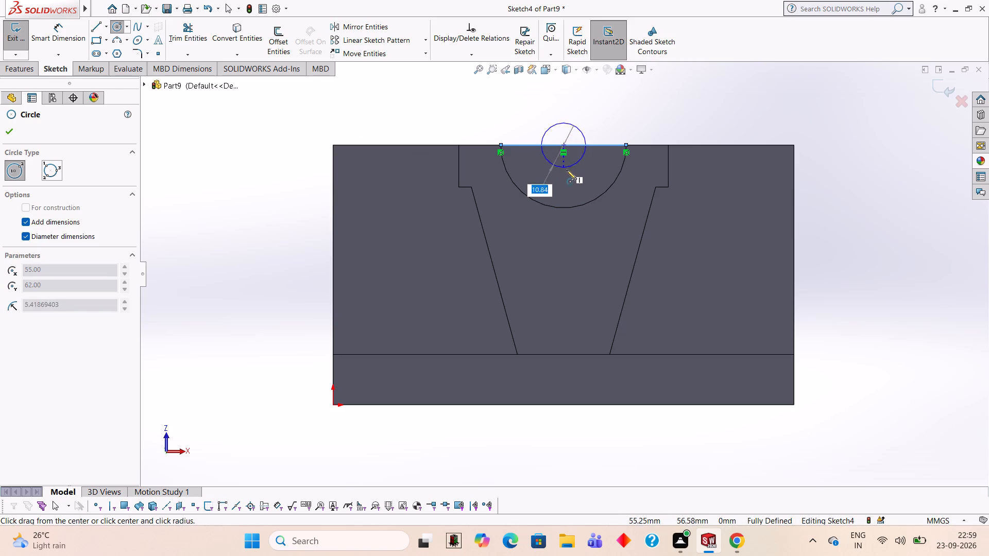
pyautogui.click(595, 202)
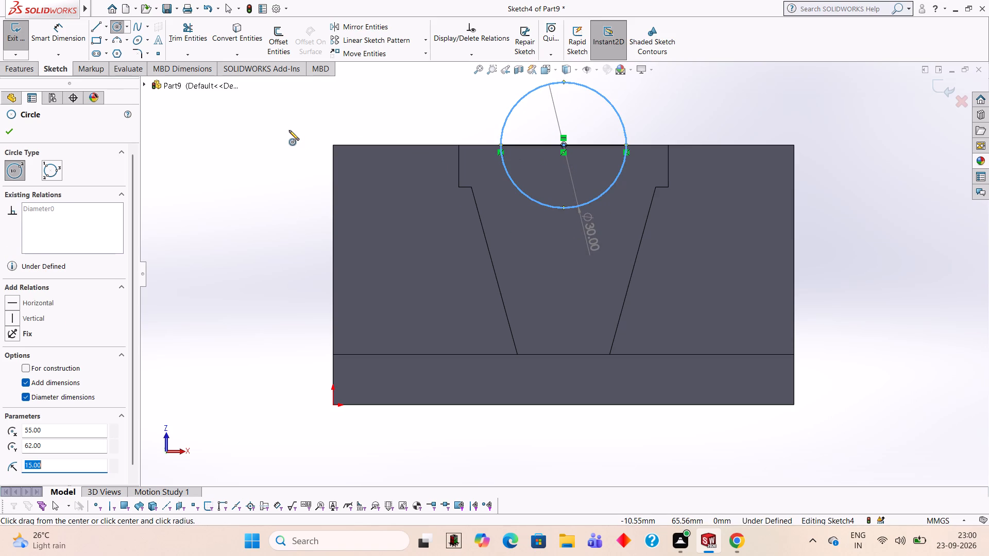
pyautogui.press('Escape')
pyautogui.press('Escape')
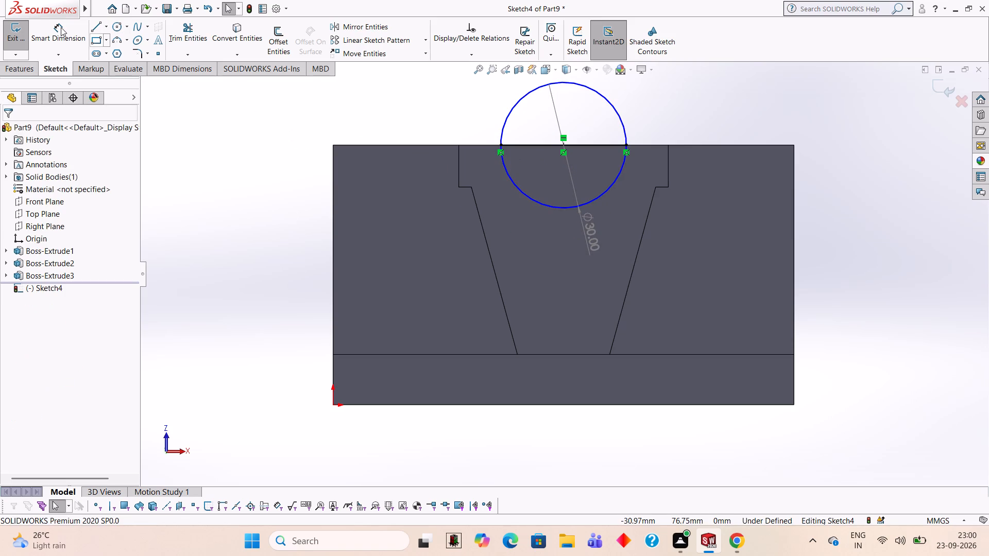
# Trim away the half of the circle above the flange's top edge.
pyautogui.click(187, 36)
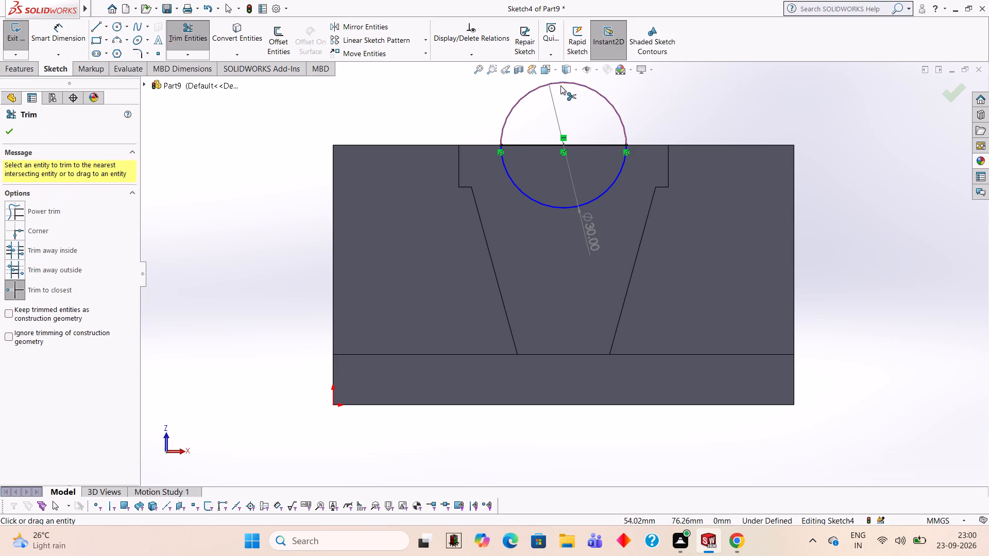
pyautogui.click(560, 85)
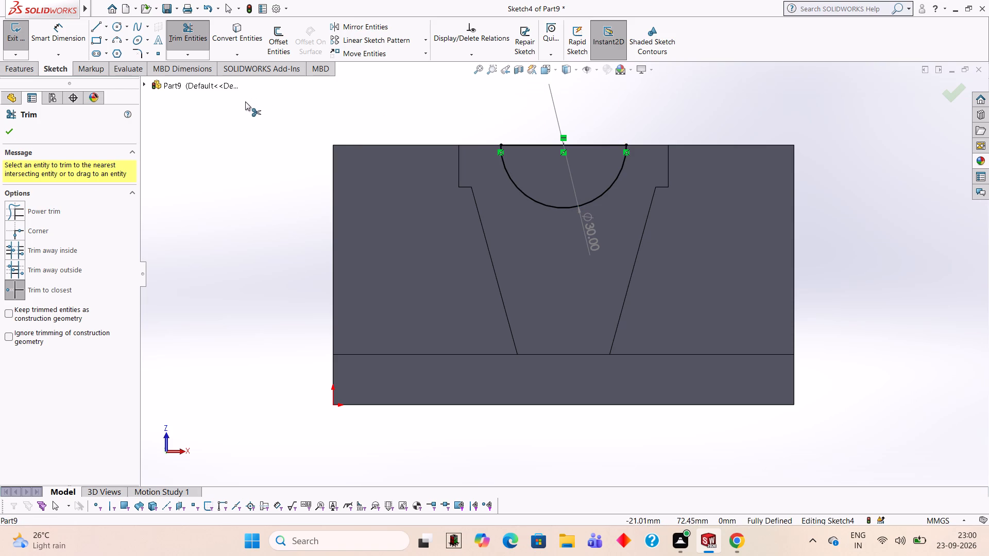
# Cut the half-round profile 12 mm deep, blind, through the flange plate.
pyautogui.moveTo(240, 127); pyautogui.dragTo(230, 220, button='middle')
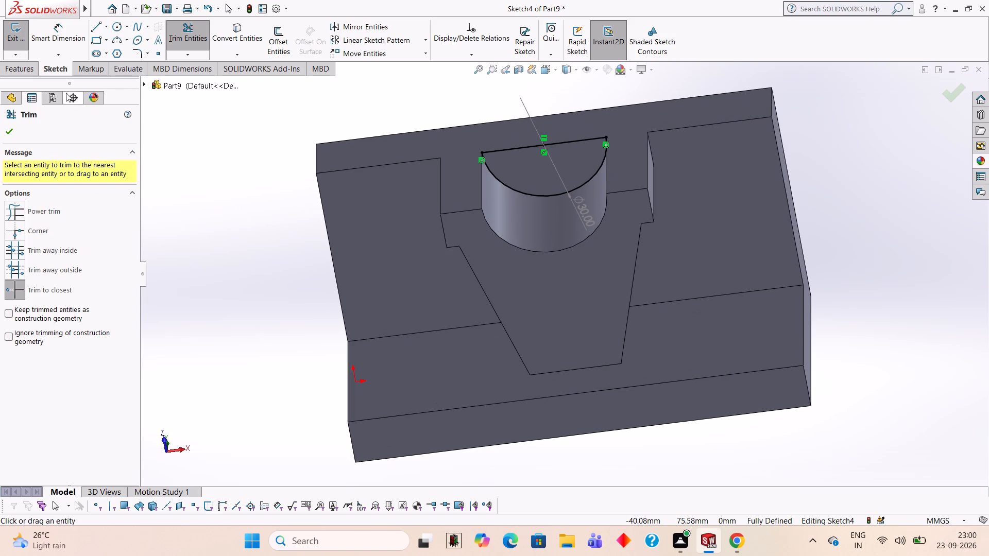
pyautogui.click(25, 69)
pyautogui.click(172, 45)
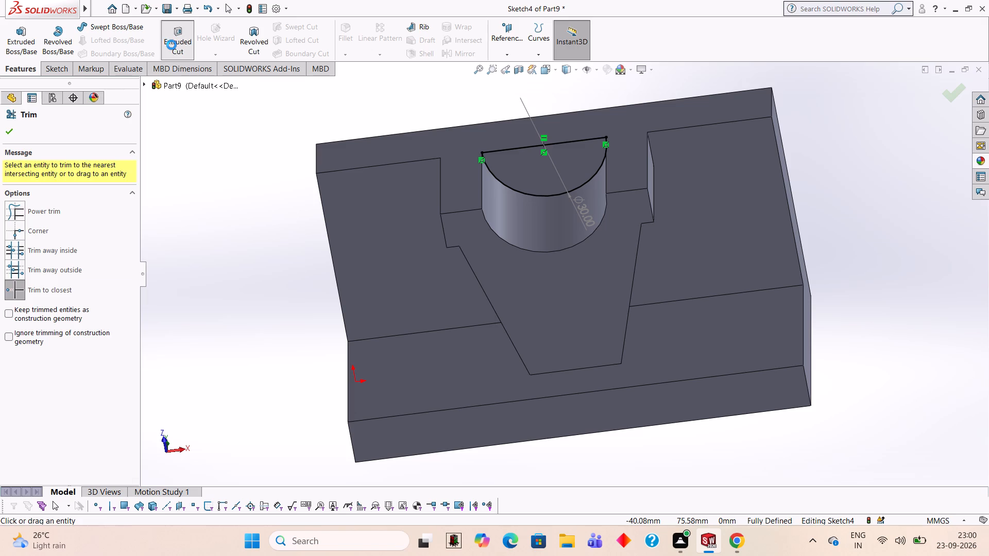
pyautogui.write('12')
pyautogui.press('Return')
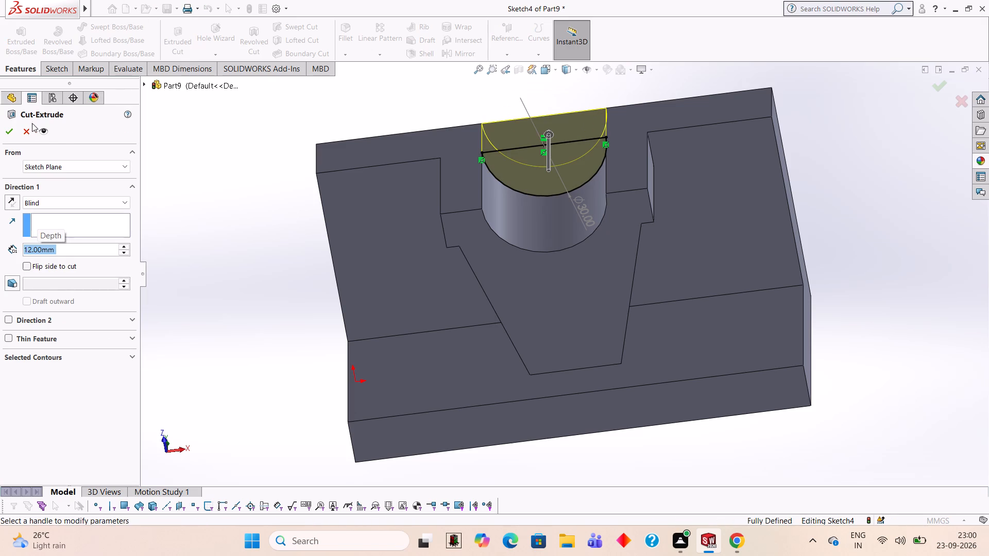
pyautogui.click(5, 128)
pyautogui.click(166, 136)
# Examine the bracket from several angles, checking the half-round recess, the tapered rib and the two plates.
pyautogui.moveTo(180, 228); pyautogui.dragTo(183, 188, button='middle')
pyautogui.moveTo(193, 220); pyautogui.dragTo(204, 197, button='middle')
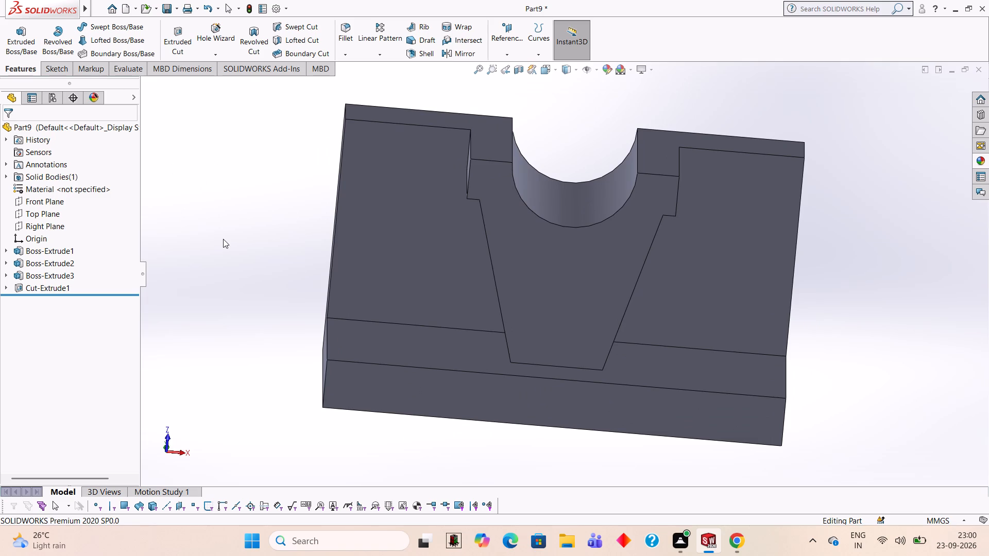
pyautogui.moveTo(284, 253); pyautogui.dragTo(352, 359, button='middle')
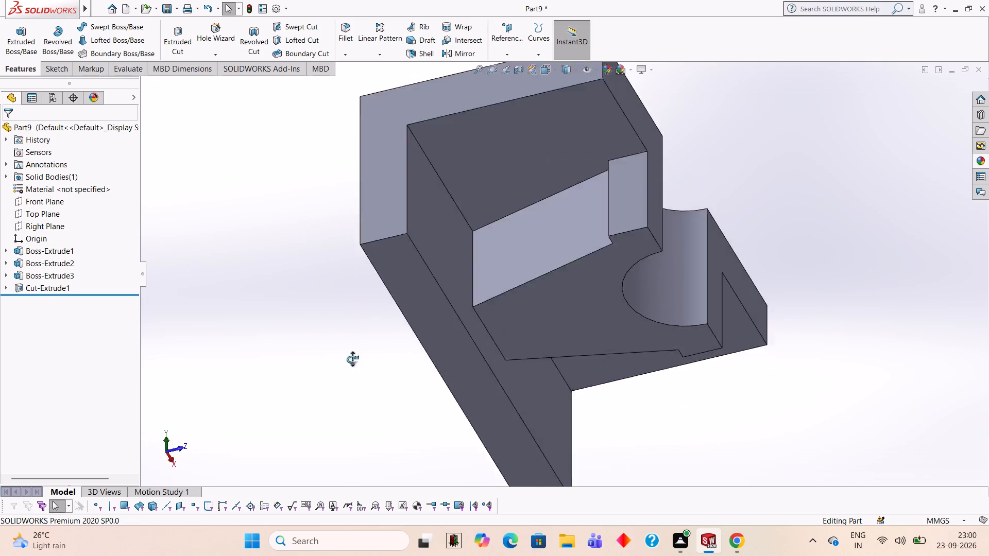
pyautogui.moveTo(352, 359); pyautogui.dragTo(331, 432, button='middle')
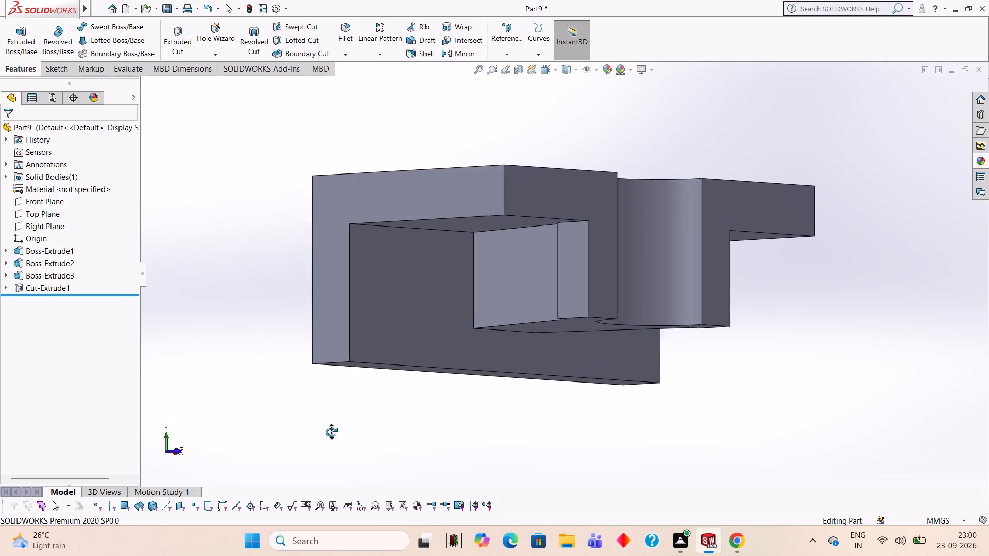
pyautogui.moveTo(331, 432); pyautogui.dragTo(287, 405, button='middle')
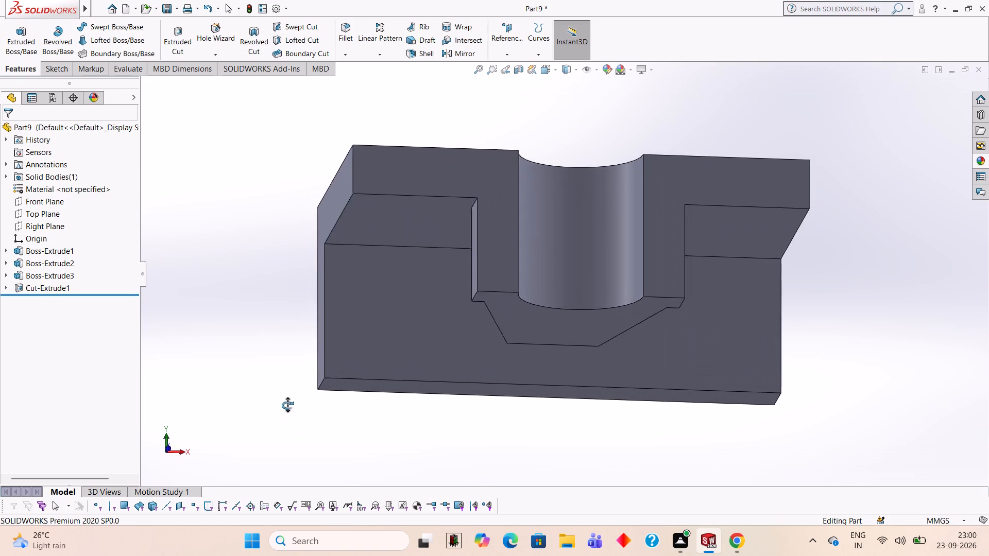
pyautogui.moveTo(287, 405); pyautogui.dragTo(303, 413, button='middle')
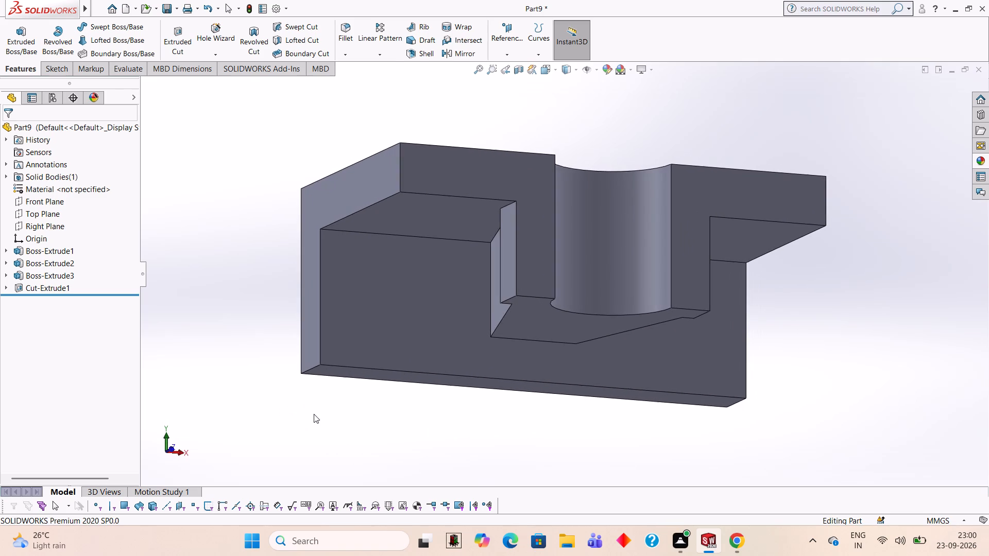
pyautogui.moveTo(364, 451); pyautogui.dragTo(354, 446, button='middle')
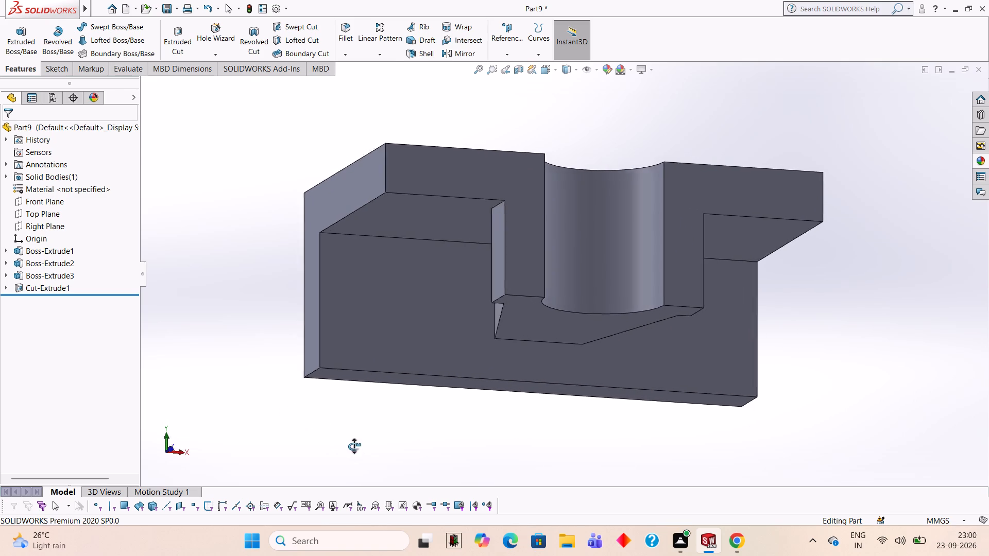
pyautogui.moveTo(354, 446); pyautogui.dragTo(351, 336, button='middle')
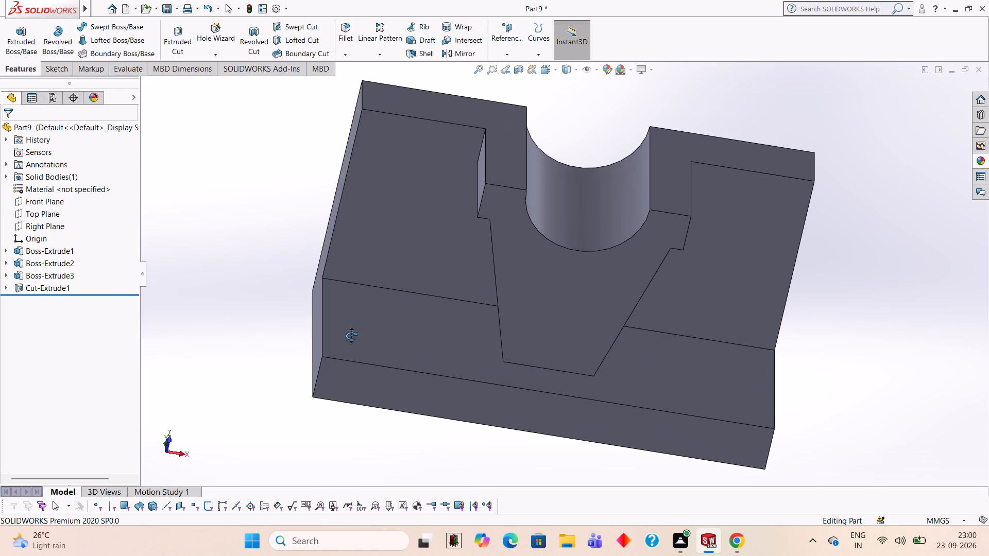
pyautogui.moveTo(351, 336); pyautogui.dragTo(351, 336, button='middle')
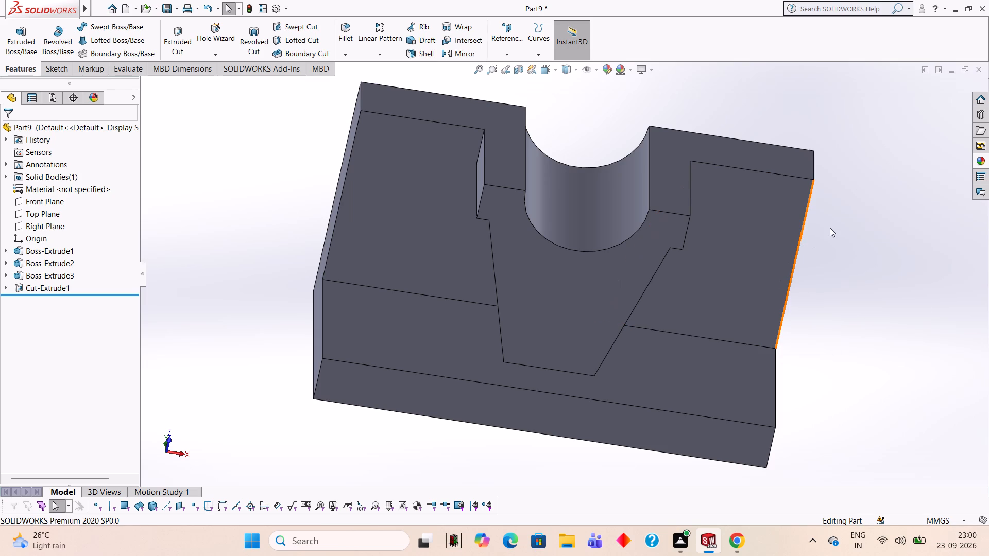
pyautogui.moveTo(846, 306); pyautogui.dragTo(836, 387, button='middle')
pyautogui.scroll(-1, 846, 306)
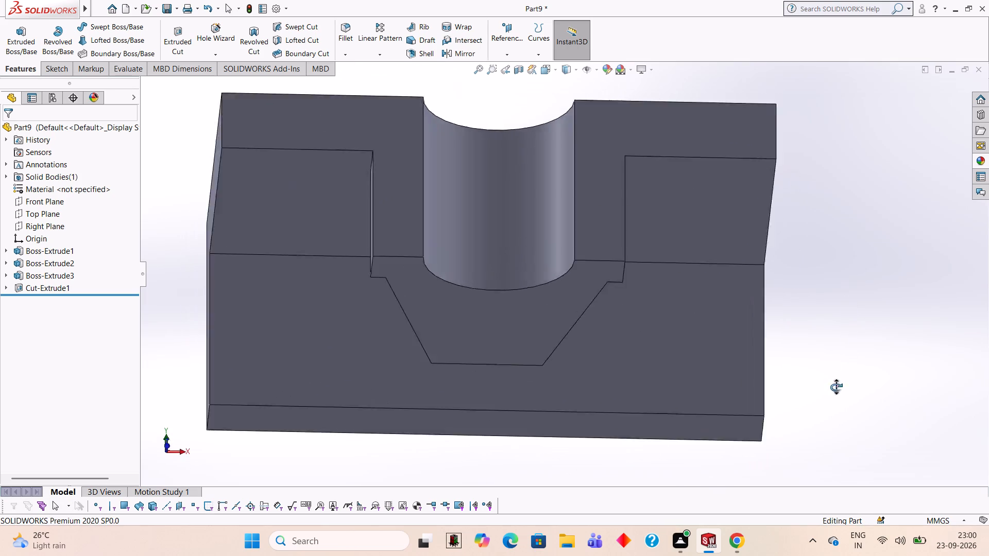
pyautogui.moveTo(836, 387); pyautogui.dragTo(854, 301, button='middle')
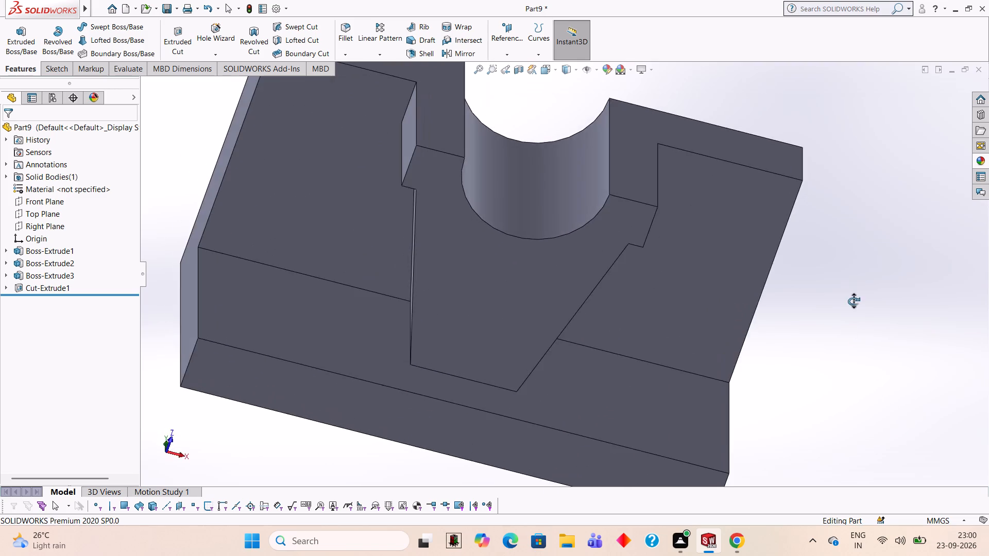
pyautogui.moveTo(854, 301); pyautogui.dragTo(830, 389, button='middle')
pyautogui.scroll(1, 829, 389)
pyautogui.moveTo(824, 365); pyautogui.dragTo(810, 365, button='middle')
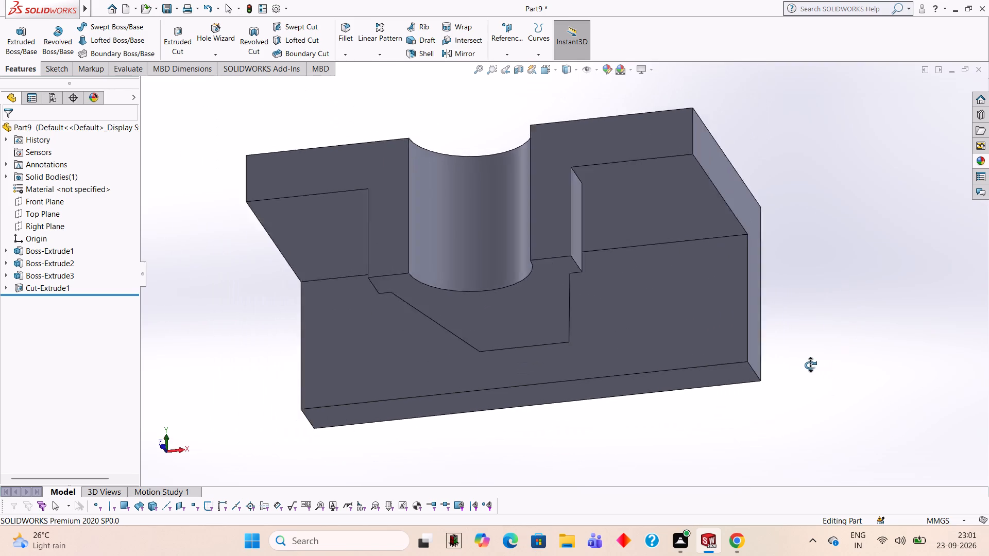
pyautogui.moveTo(810, 365); pyautogui.dragTo(787, 365, button='middle')
pyautogui.moveTo(707, 398); pyautogui.dragTo(715, 403, button='middle')
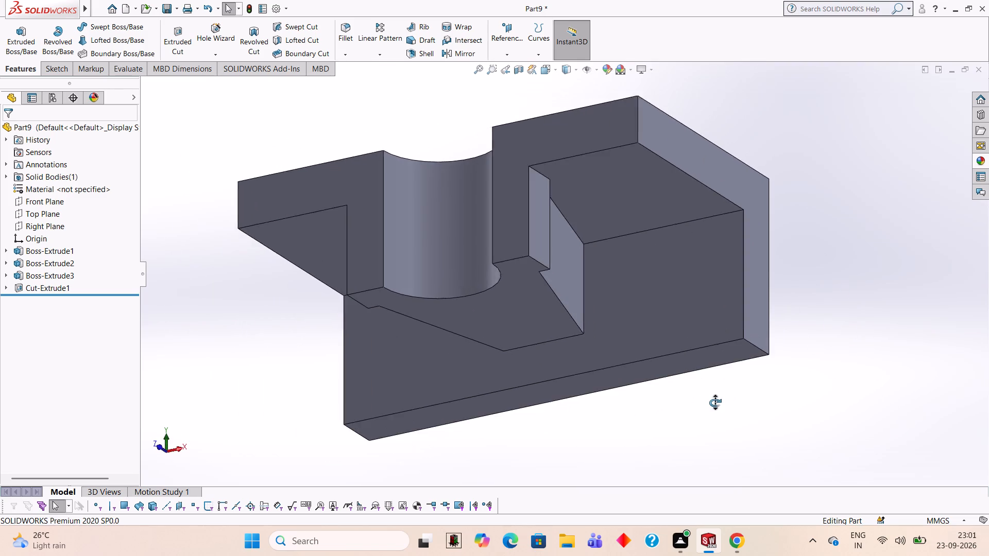
pyautogui.moveTo(715, 403); pyautogui.dragTo(720, 391, button='middle')
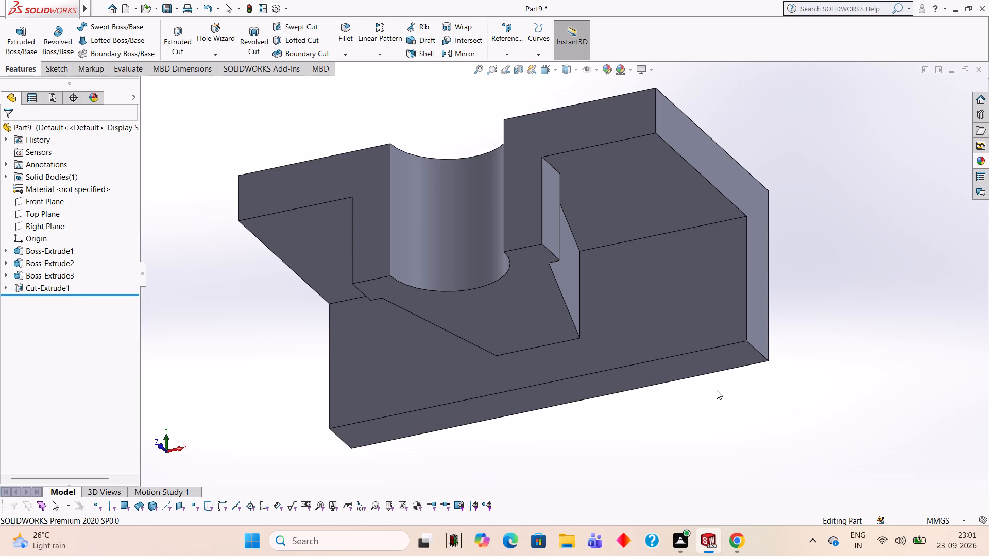
# Apply the Blue LED appearance to the whole bracket body.
pyautogui.click(984, 160)
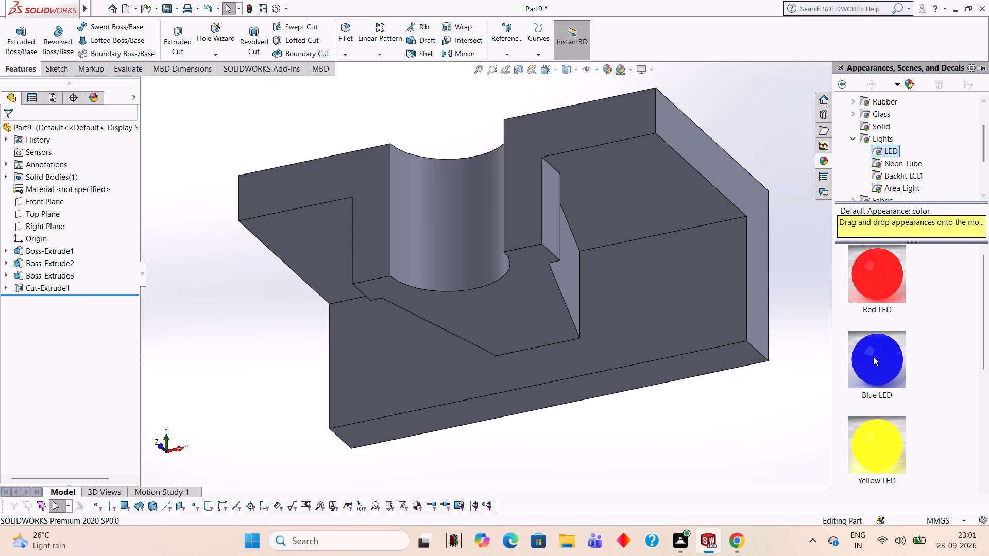
pyautogui.moveTo(878, 362); pyautogui.dragTo(607, 244)
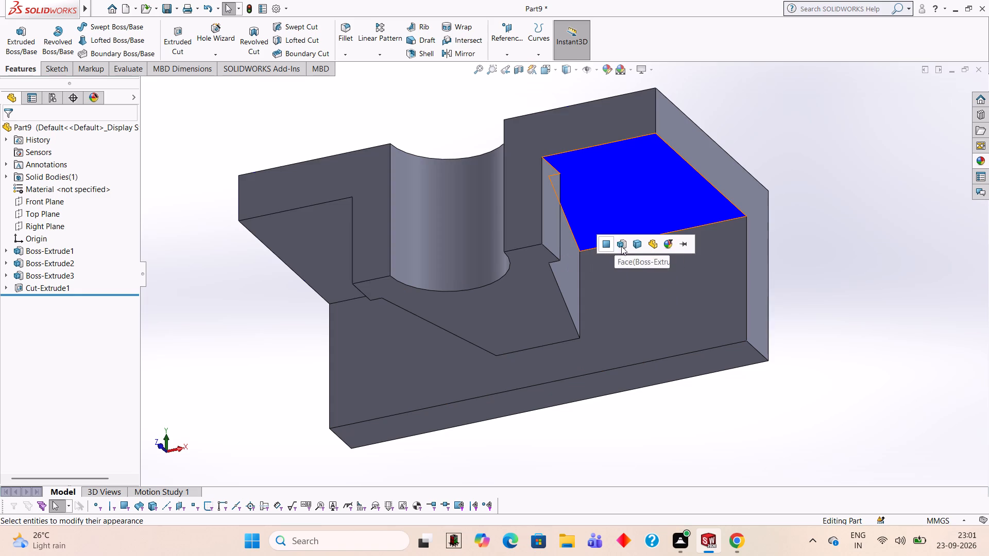
pyautogui.click(632, 245)
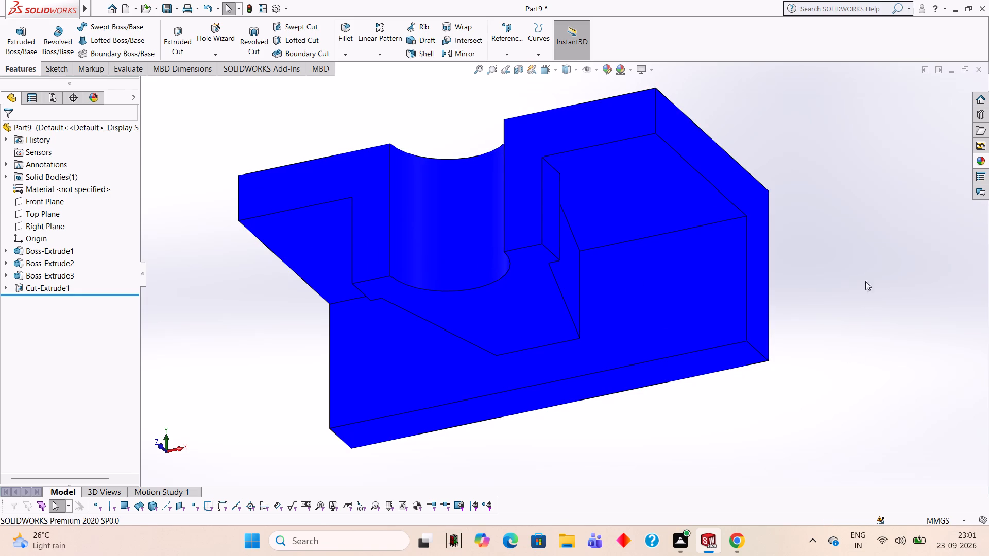
# Apply the Yellow LED appearance to the tapered rib feature only.
pyautogui.click(983, 156)
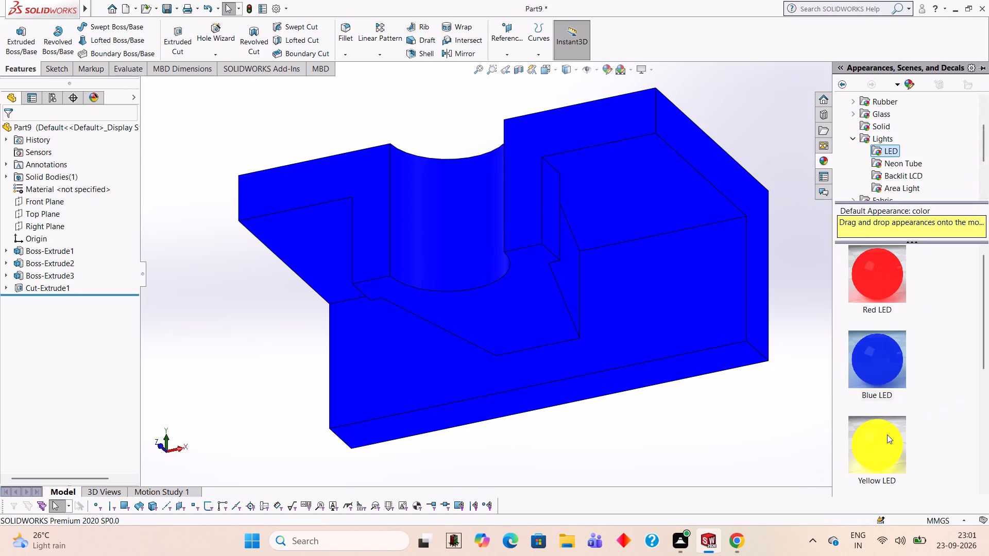
pyautogui.moveTo(887, 435); pyautogui.dragTo(524, 287)
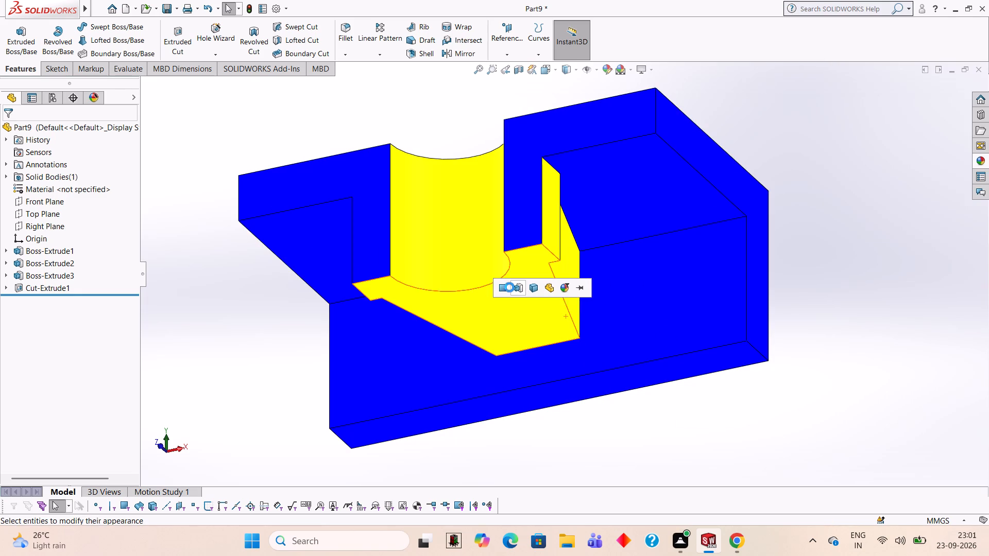
pyautogui.click(516, 287)
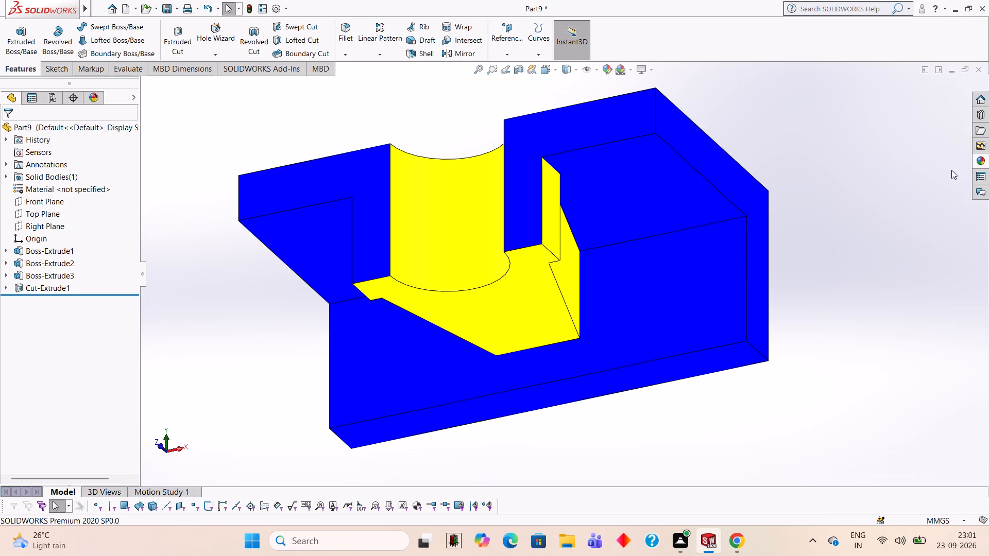
# Apply the Green LED appearance to the horizontal flange plate feature only.
pyautogui.click(979, 163)
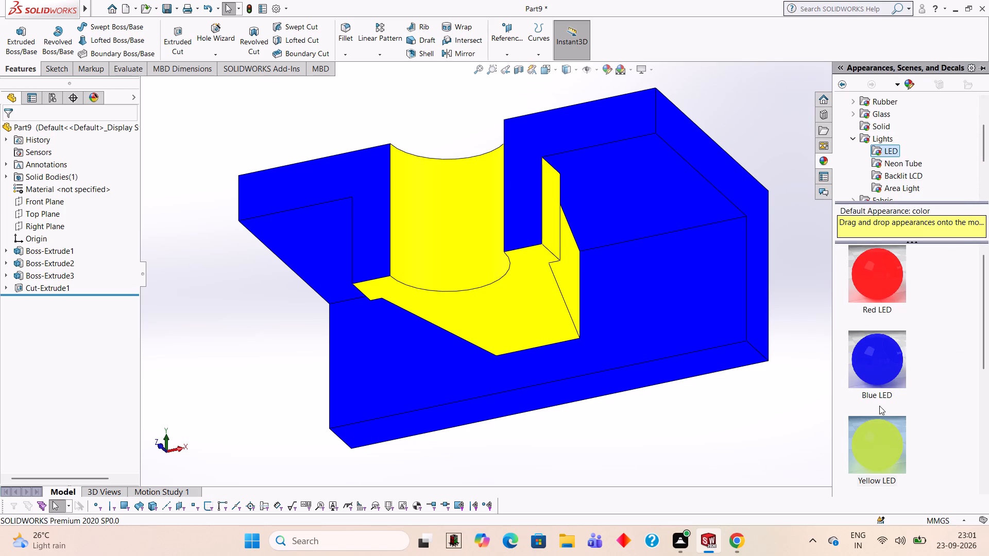
pyautogui.scroll(-1, 883, 371)
pyautogui.moveTo(877, 402); pyautogui.dragTo(516, 197)
pyautogui.click(516, 197)
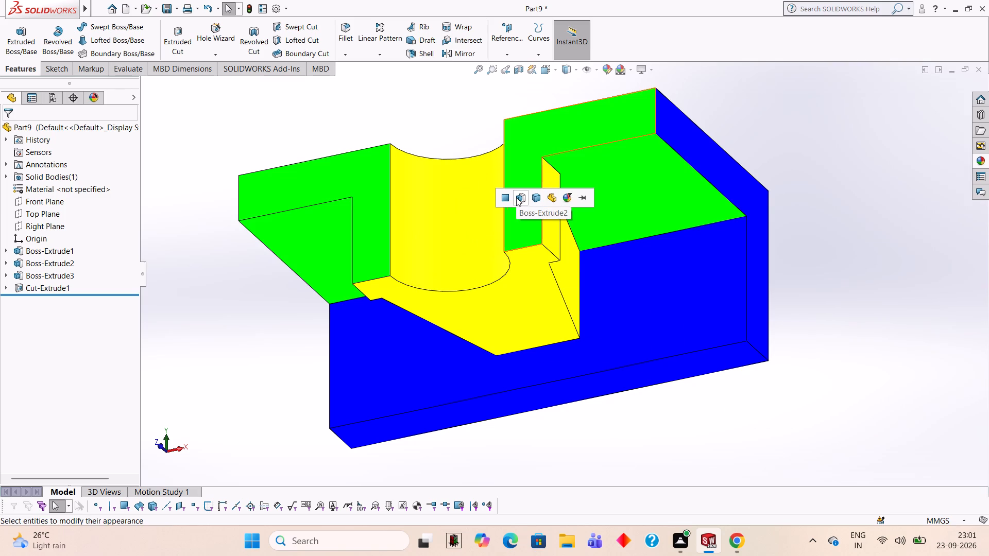
# Examine the bracket's underside, front and ends from several angles to check how the colours are distributed.
pyautogui.moveTo(815, 278); pyautogui.dragTo(842, 195, button='middle')
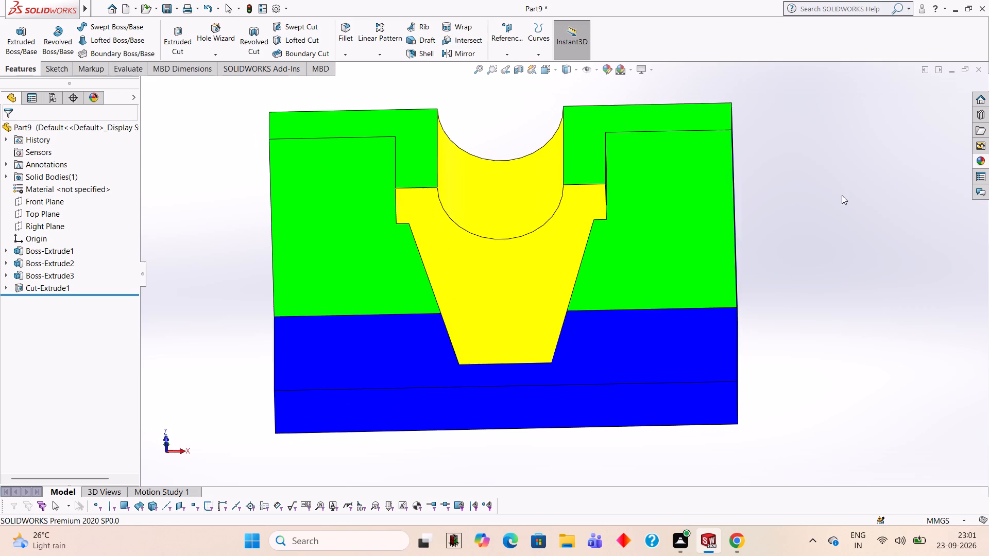
pyautogui.moveTo(835, 194); pyautogui.dragTo(848, 202, button='middle')
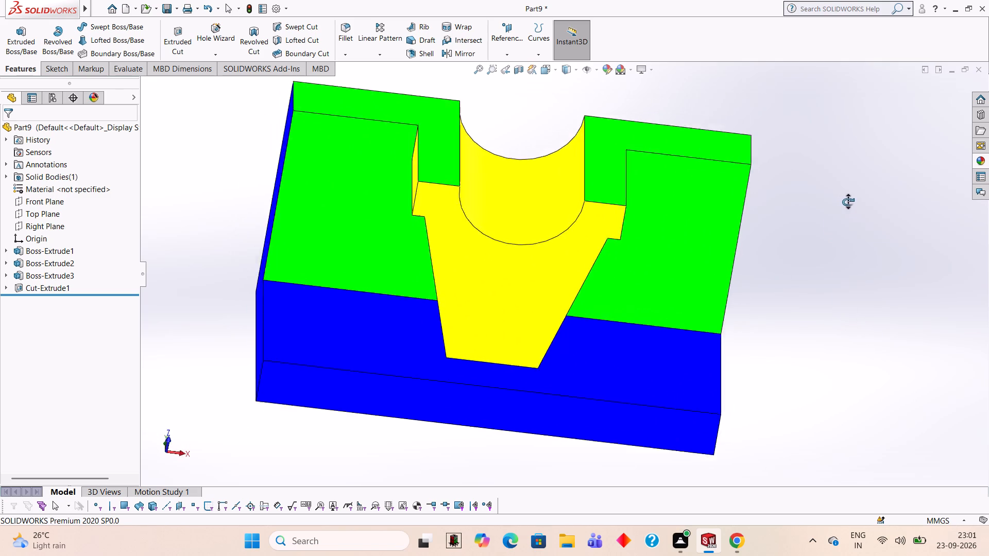
pyautogui.moveTo(848, 202); pyautogui.dragTo(876, 236, button='middle')
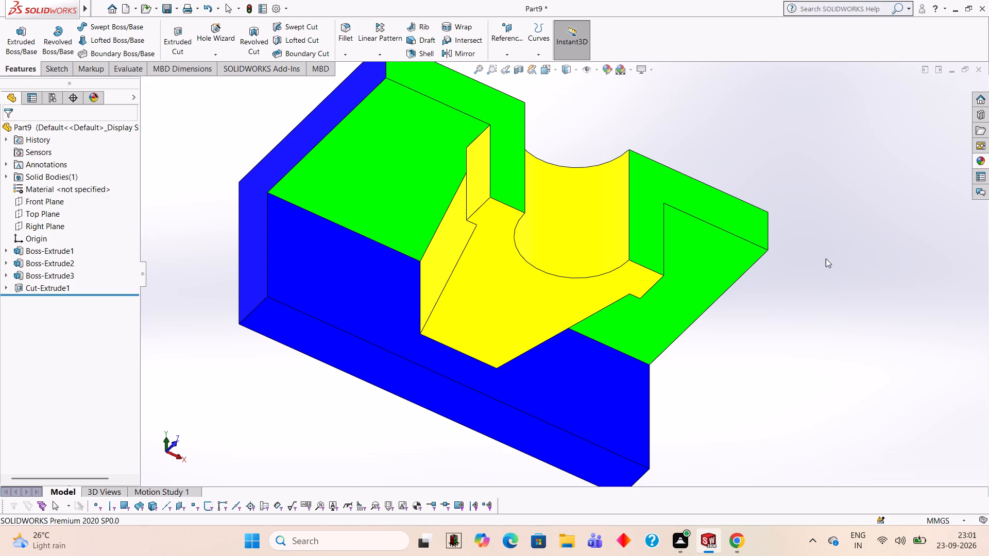
pyautogui.moveTo(820, 297); pyautogui.dragTo(749, 342, button='middle')
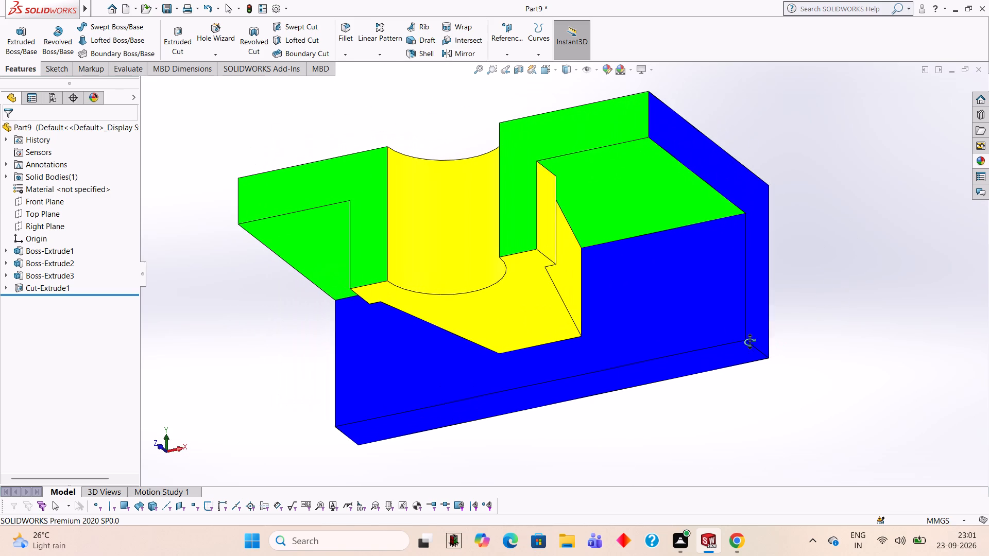
pyautogui.moveTo(749, 342); pyautogui.dragTo(751, 342, button='middle')
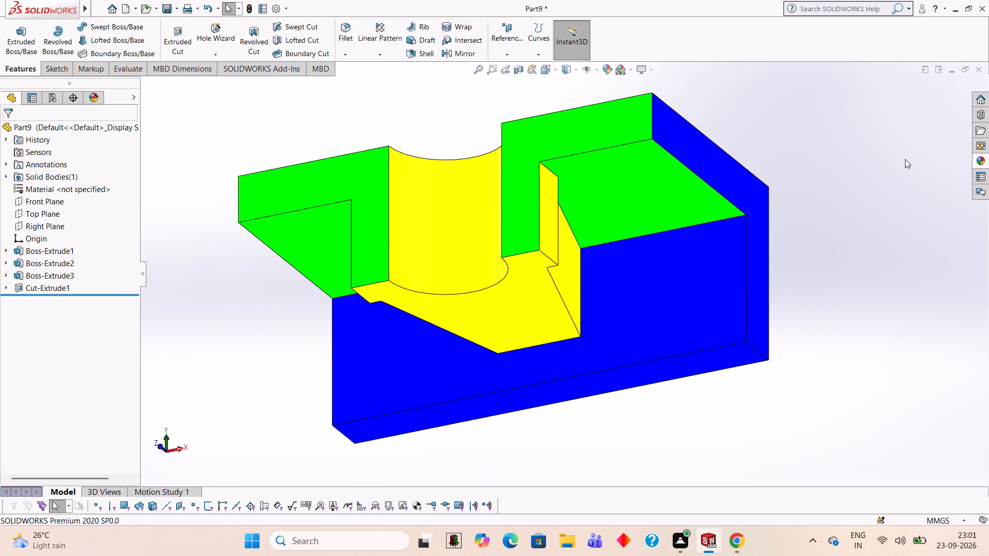
pyautogui.moveTo(897, 174); pyautogui.dragTo(892, 225, button='middle')
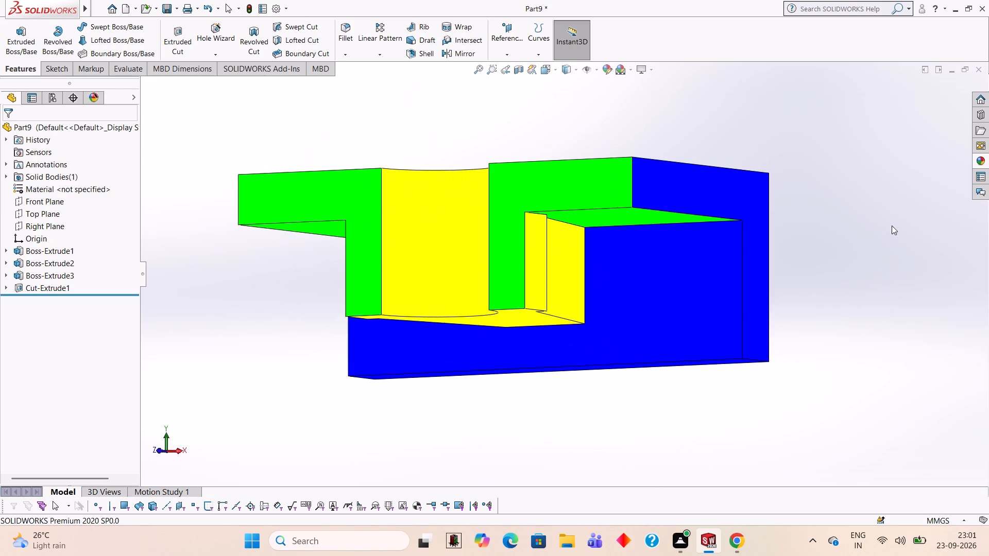
pyautogui.moveTo(809, 359); pyautogui.dragTo(852, 281, button='middle')
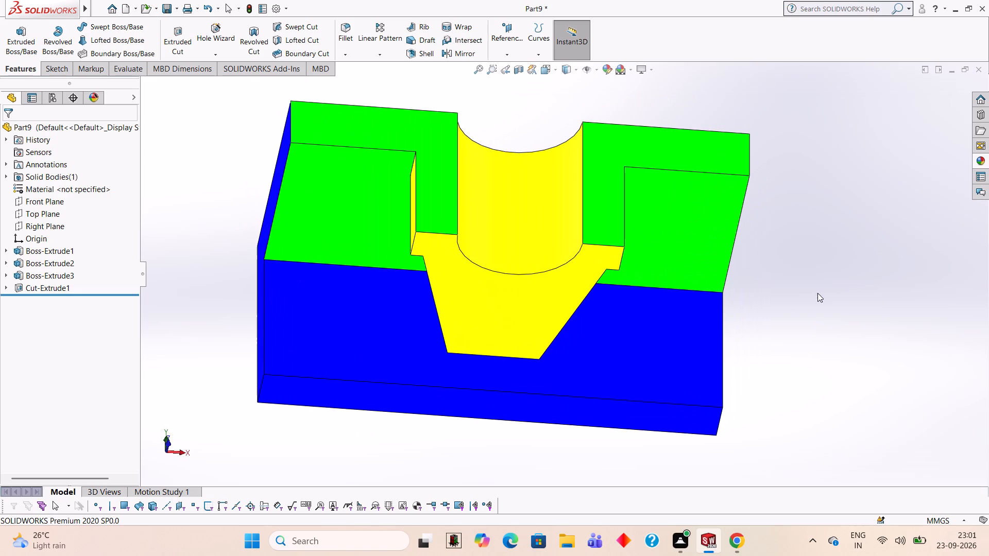
# Apply the Red LED appearance to the L-shaped end face on the bracket's negative X side.
pyautogui.moveTo(817, 293); pyautogui.dragTo(877, 316, button='middle')
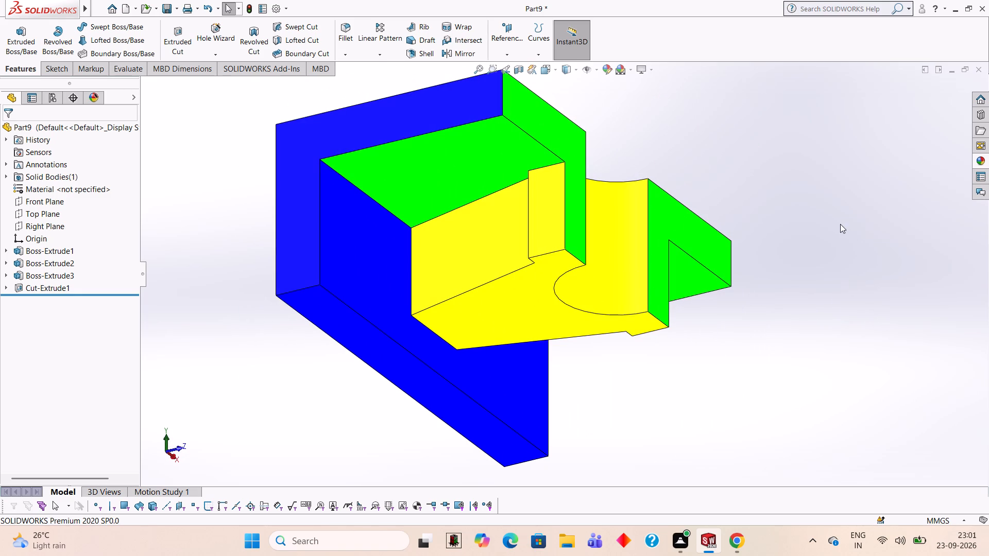
pyautogui.click(985, 159)
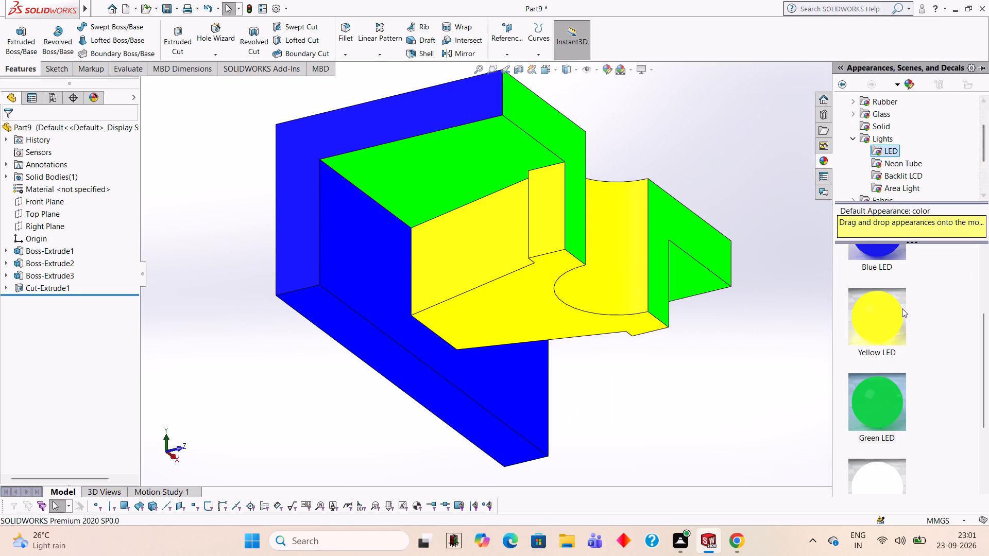
pyautogui.scroll(-1, 902, 308)
pyautogui.scroll(3, 902, 308)
pyautogui.moveTo(885, 270); pyautogui.dragTo(305, 243)
pyautogui.click(294, 242)
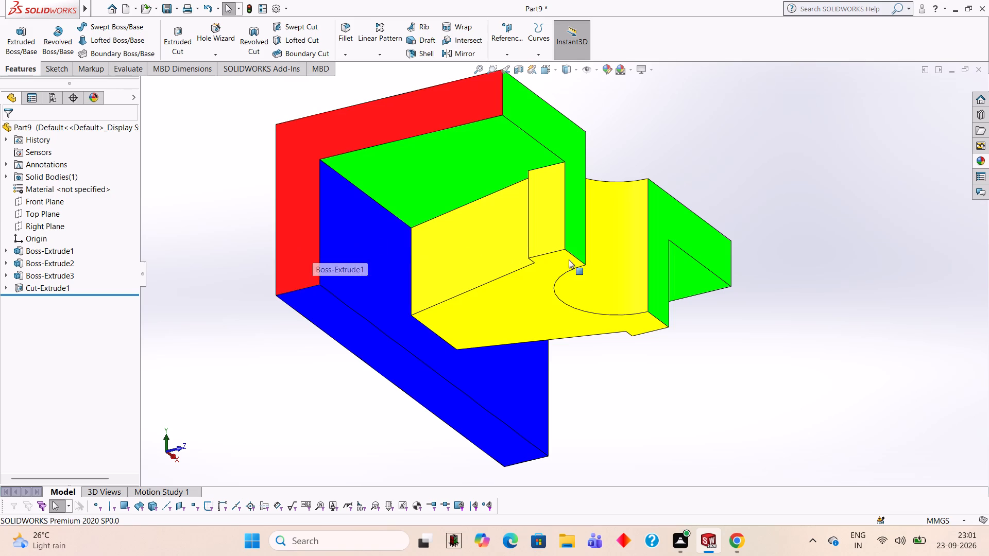
# Apply the Red LED appearance to the opposite L-shaped end face, on the bracket's positive X side.
pyautogui.moveTo(810, 275); pyautogui.dragTo(692, 264, button='middle')
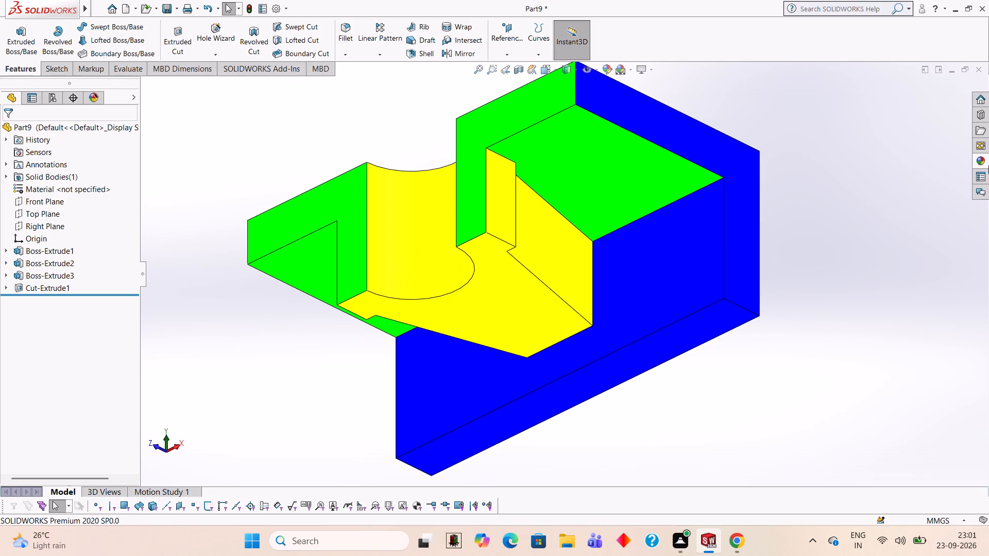
pyautogui.click(982, 159)
pyautogui.moveTo(898, 273); pyautogui.dragTo(777, 234)
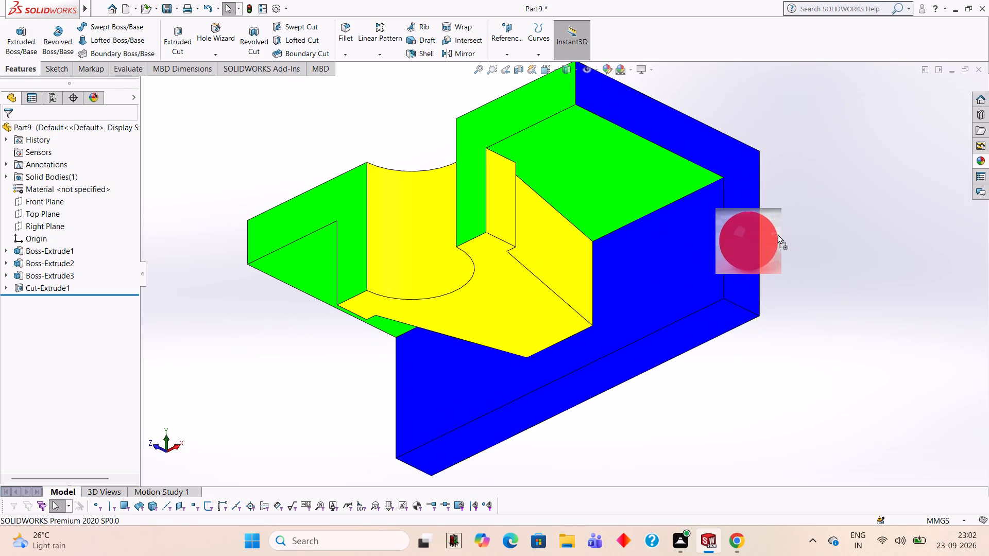
pyautogui.moveTo(777, 234); pyautogui.dragTo(756, 231)
pyautogui.click(756, 231)
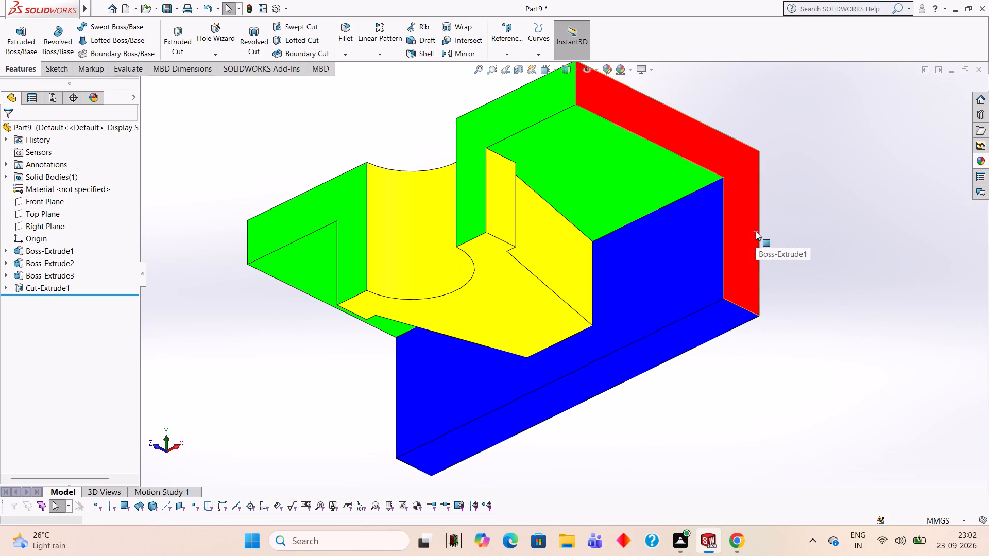
# Apply the Red LED appearance to the narrow bottom face of the vertical plate.
pyautogui.moveTo(741, 364); pyautogui.dragTo(827, 206, button='middle')
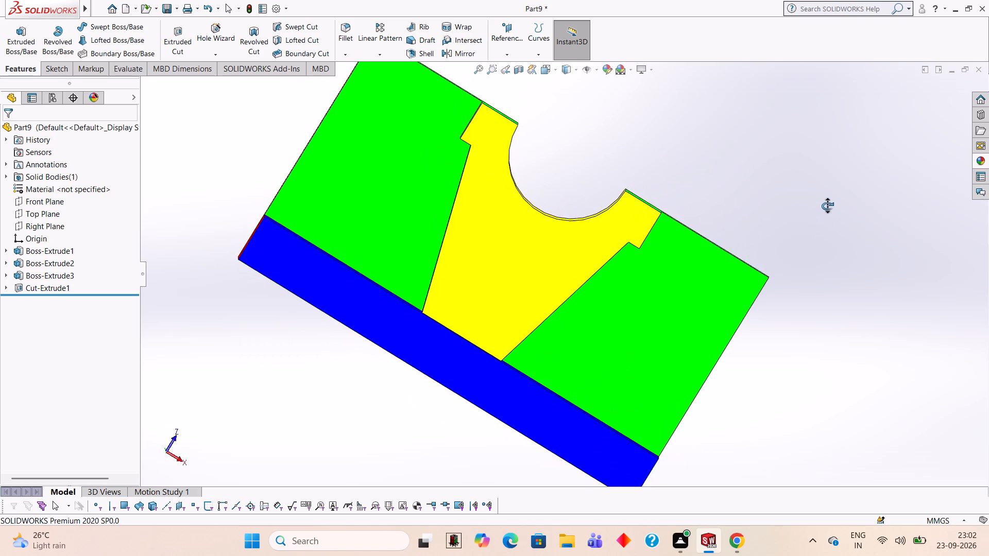
pyautogui.moveTo(827, 206); pyautogui.dragTo(798, 200, button='middle')
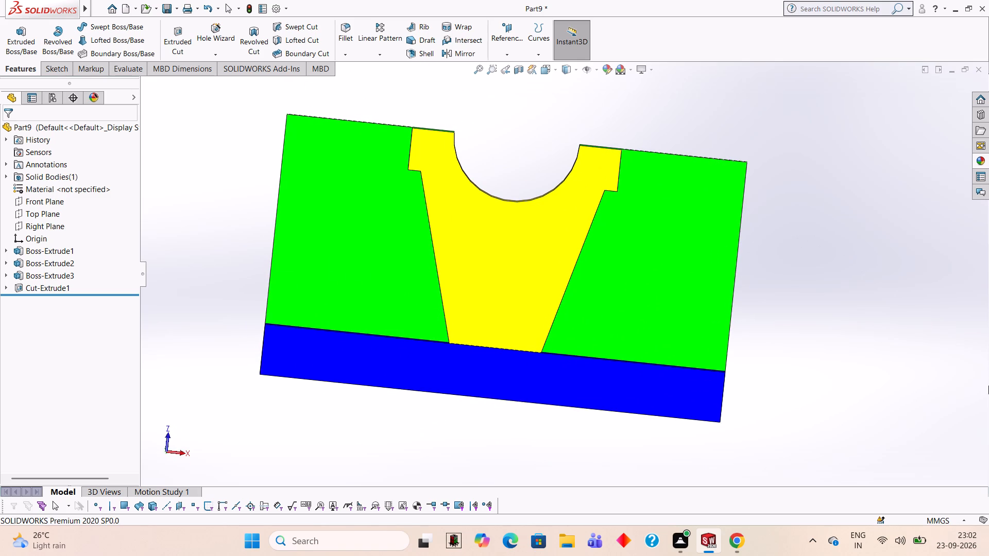
pyautogui.click(982, 164)
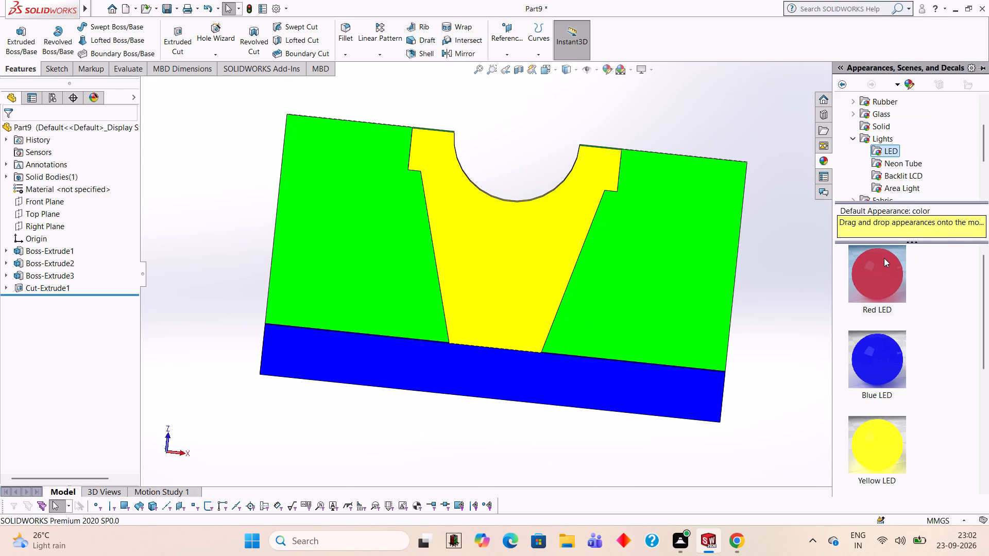
pyautogui.moveTo(882, 264); pyautogui.dragTo(580, 359)
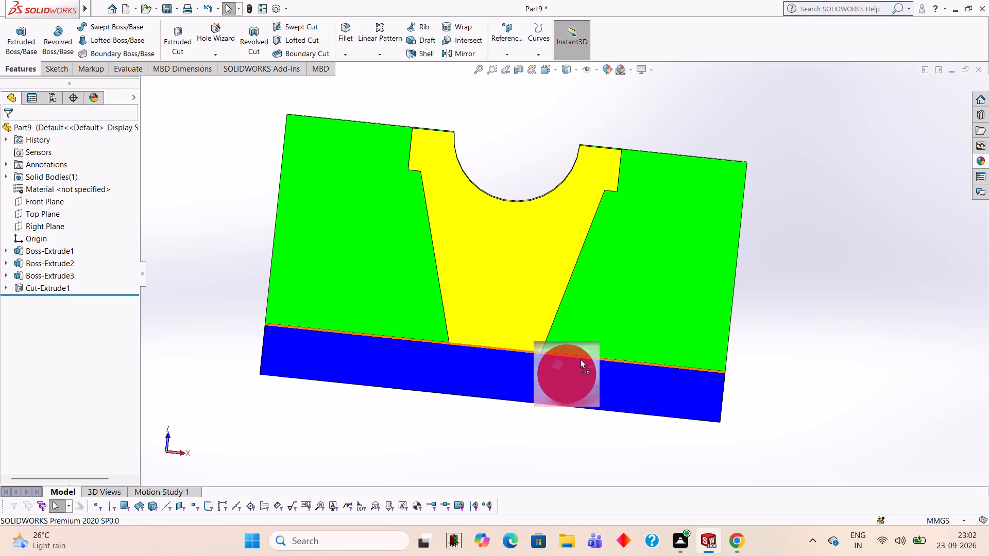
pyautogui.moveTo(580, 359); pyautogui.dragTo(578, 359)
pyautogui.click(574, 355)
# Examine the coloured bracket from above, below and both ends, checking the plates, rib and half-round recess.
pyautogui.moveTo(885, 302); pyautogui.dragTo(858, 436, button='middle')
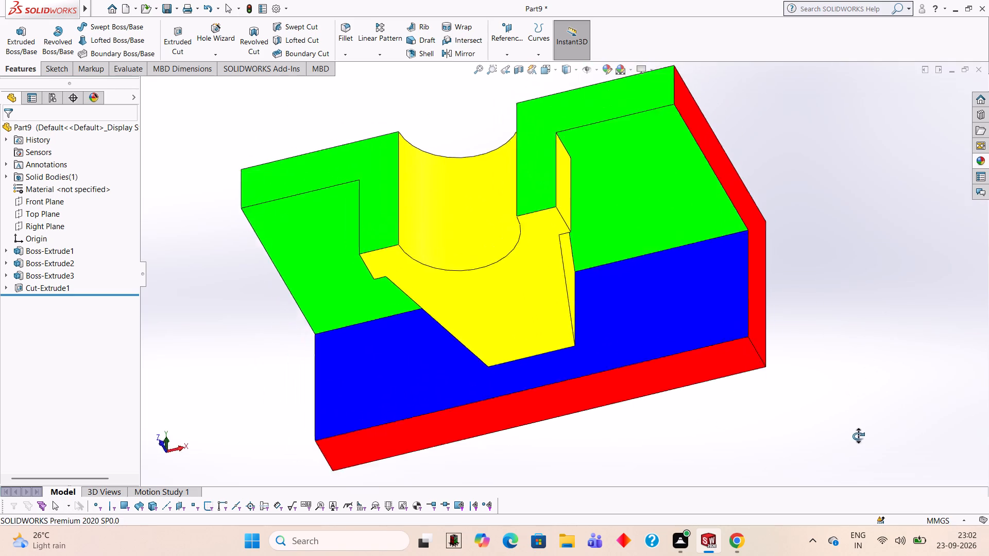
pyautogui.moveTo(858, 436); pyautogui.dragTo(907, 459, button='middle')
pyautogui.moveTo(929, 237); pyautogui.dragTo(880, 401, button='middle')
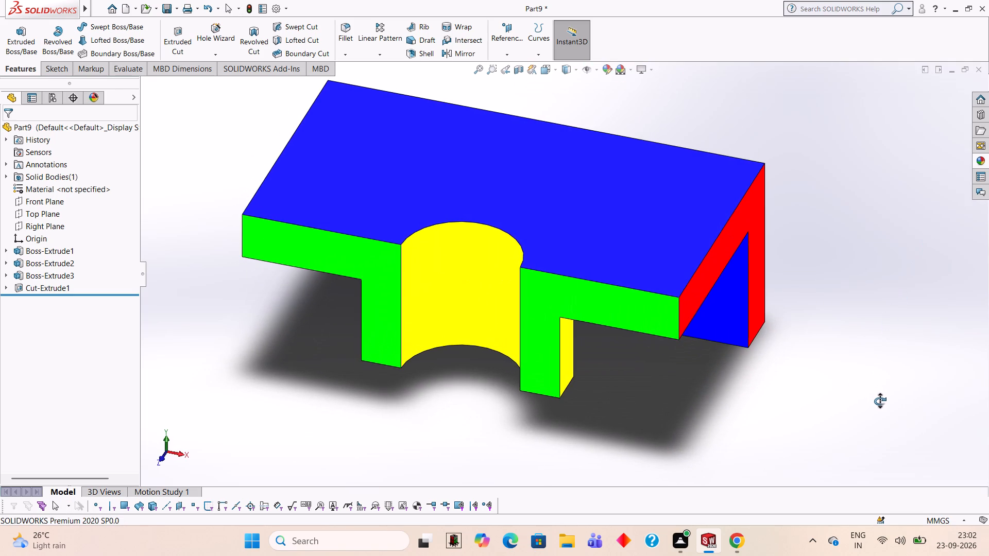
pyautogui.moveTo(880, 401); pyautogui.dragTo(884, 315, button='middle')
pyautogui.moveTo(851, 322); pyautogui.dragTo(869, 231, button='middle')
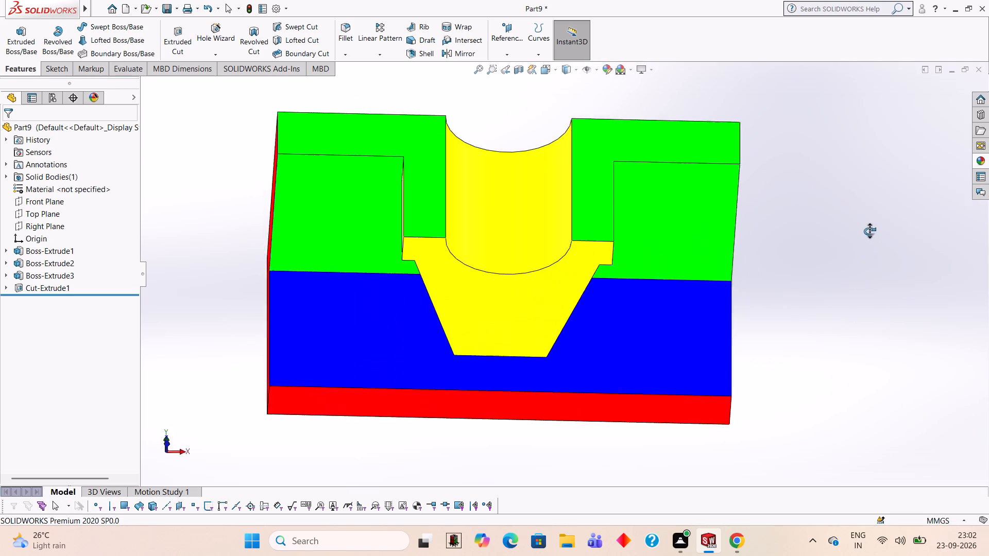
pyautogui.moveTo(869, 231); pyautogui.dragTo(863, 222, button='middle')
pyautogui.moveTo(841, 301); pyautogui.dragTo(875, 294, button='middle')
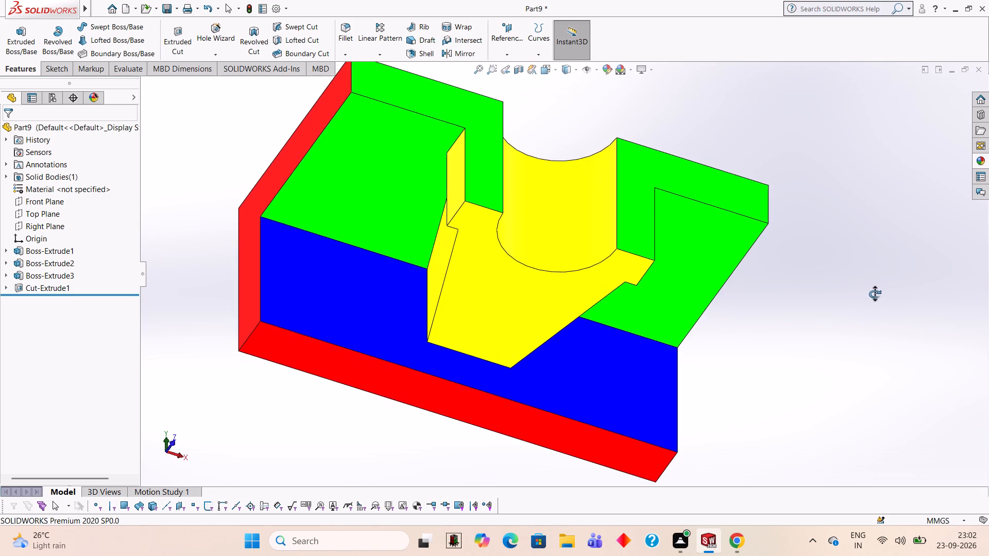
pyautogui.moveTo(875, 294); pyautogui.dragTo(870, 292, button='middle')
pyautogui.scroll(2, 871, 284)
pyautogui.moveTo(870, 284); pyautogui.dragTo(856, 209, button='middle')
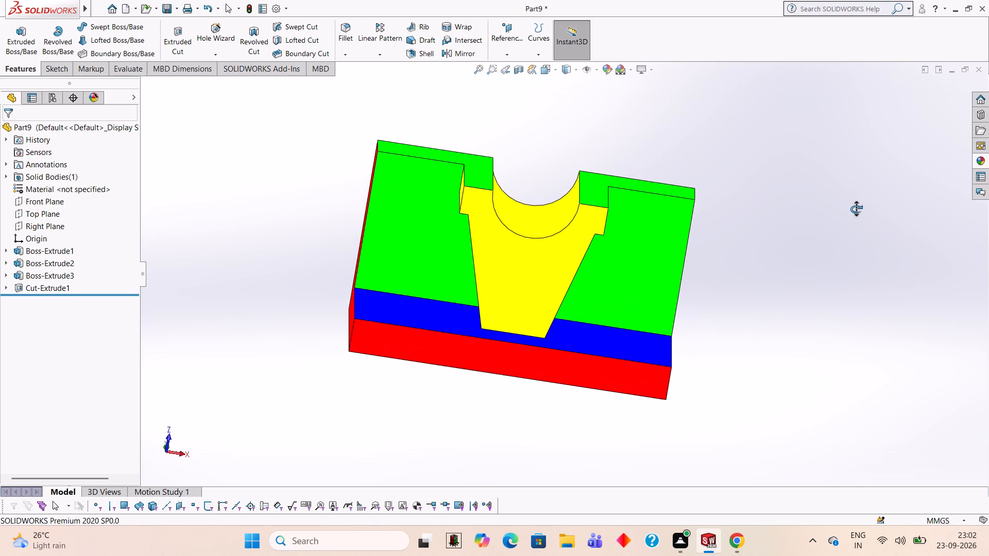
pyautogui.moveTo(856, 209); pyautogui.dragTo(837, 276, button='middle')
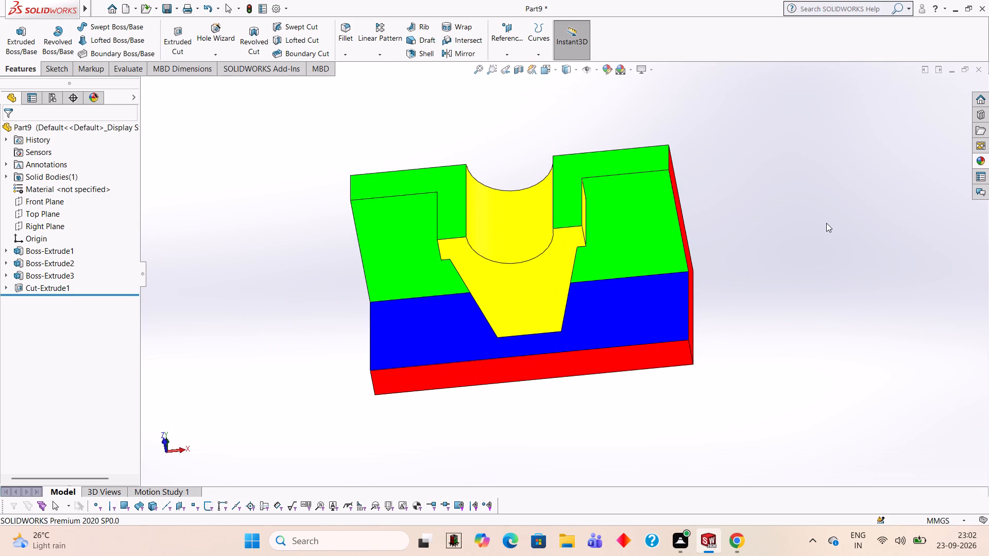
pyautogui.moveTo(755, 251); pyautogui.dragTo(770, 257, button='middle')
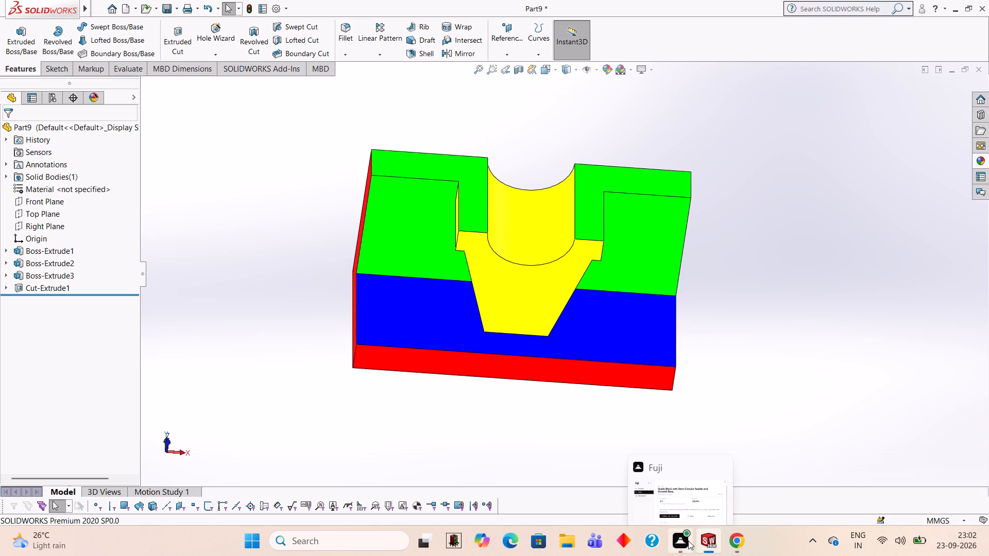
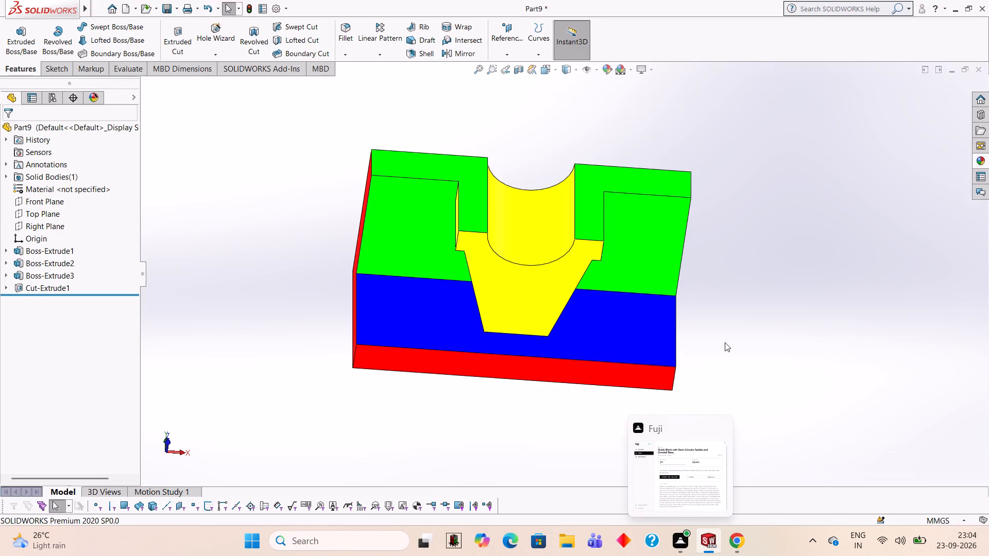
# Examine the finished bracket from all around, checking the coloured faces of the plates, the tapered rib and the half-round recess.
pyautogui.moveTo(726, 288); pyautogui.dragTo(779, 376, button='middle')
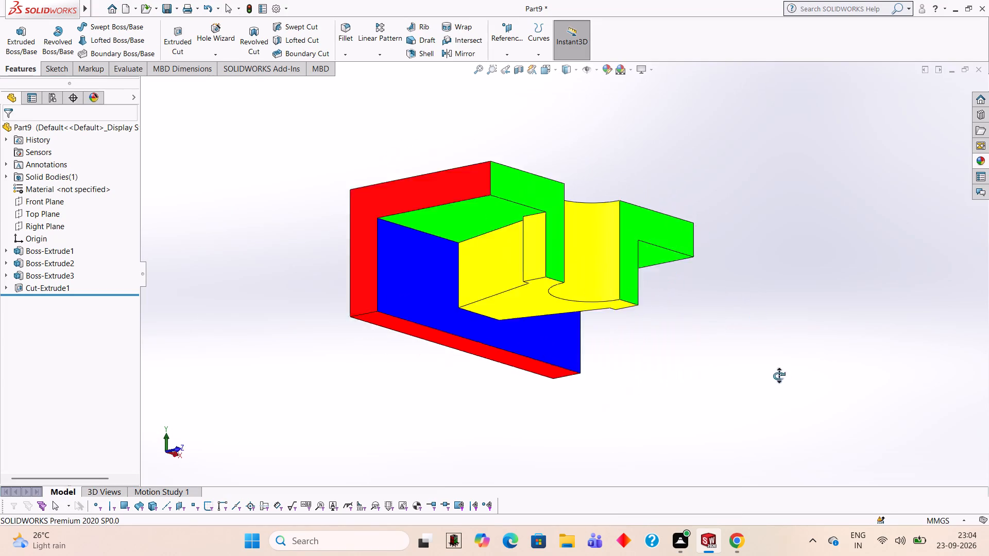
pyautogui.moveTo(779, 376); pyautogui.dragTo(788, 407, button='middle')
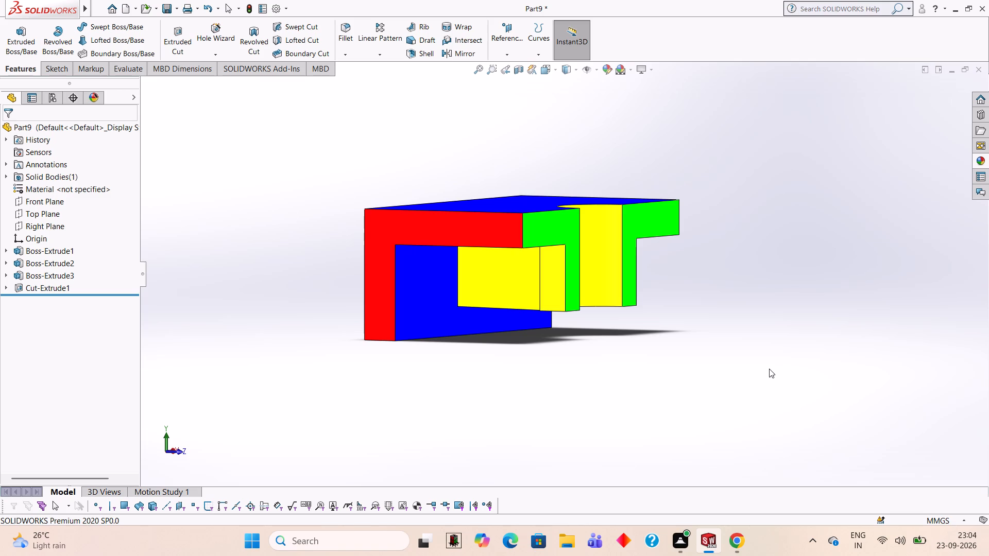
pyautogui.moveTo(720, 373); pyautogui.dragTo(805, 442, button='middle')
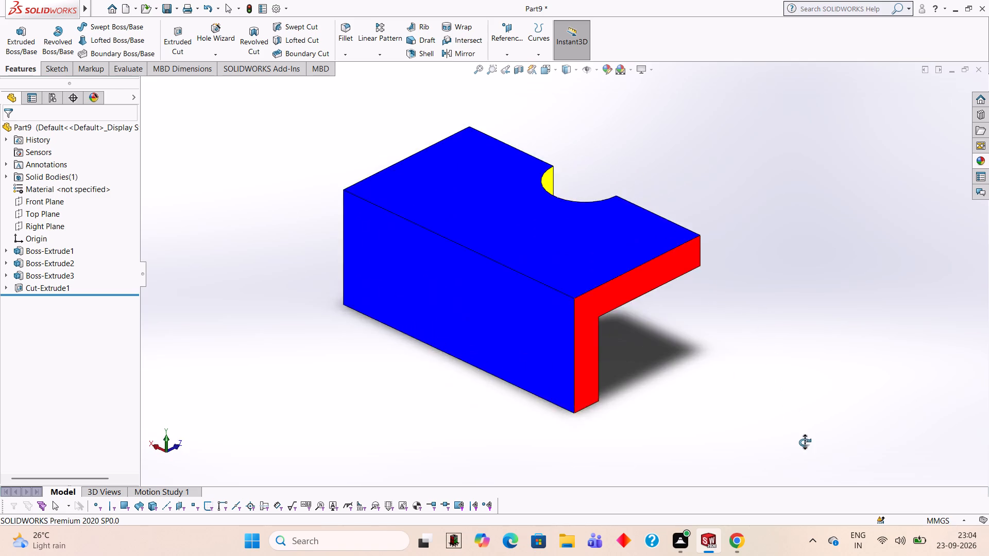
pyautogui.moveTo(805, 442); pyautogui.dragTo(700, 240, button='middle')
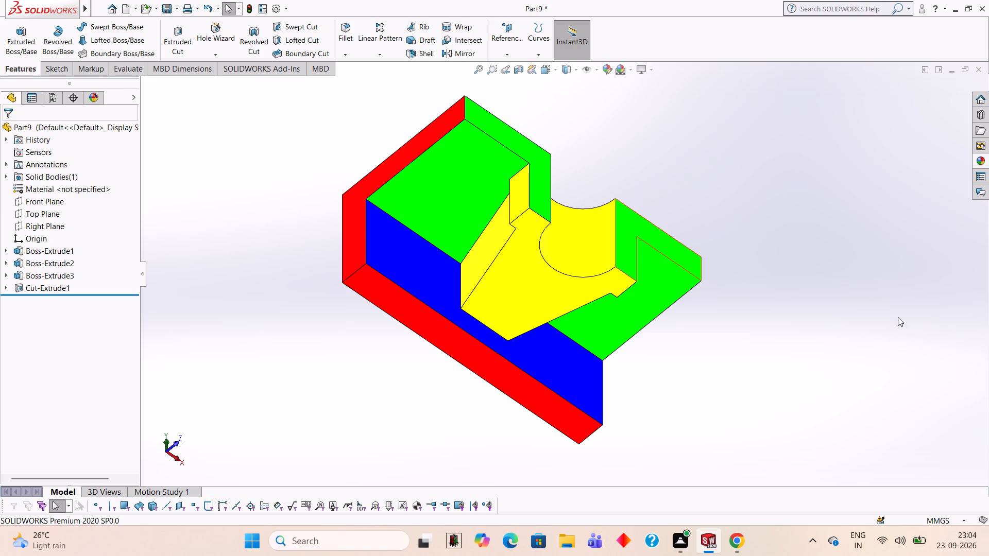
pyautogui.moveTo(729, 207); pyautogui.dragTo(741, 220, button='middle')
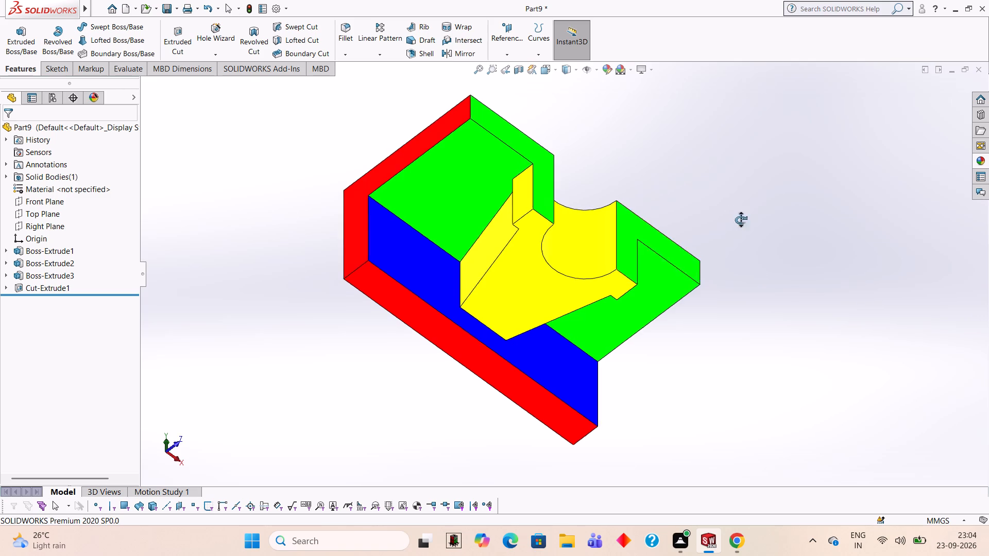
pyautogui.moveTo(741, 220); pyautogui.dragTo(771, 320, button='middle')
pyautogui.moveTo(714, 332); pyautogui.dragTo(789, 430, button='middle')
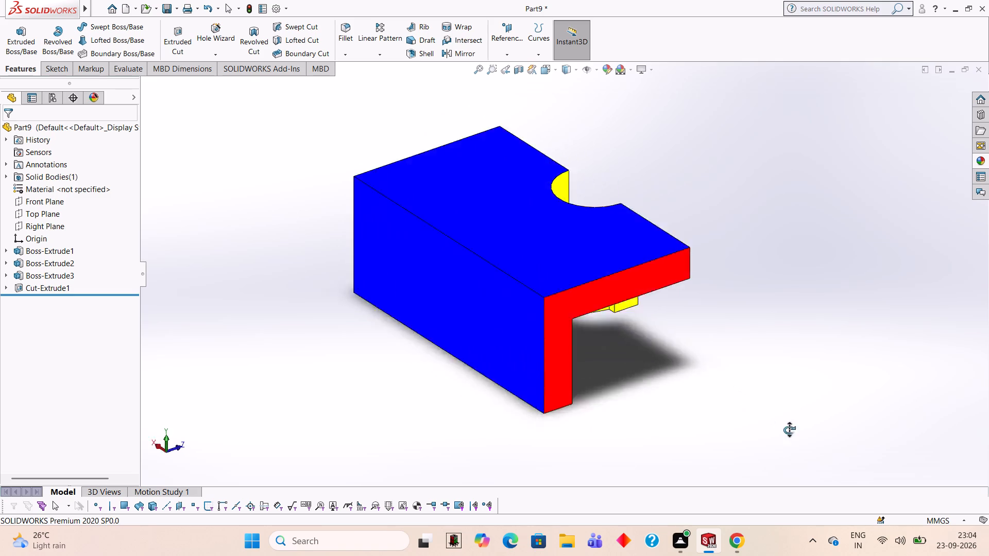
pyautogui.moveTo(789, 430); pyautogui.dragTo(704, 193, button='middle')
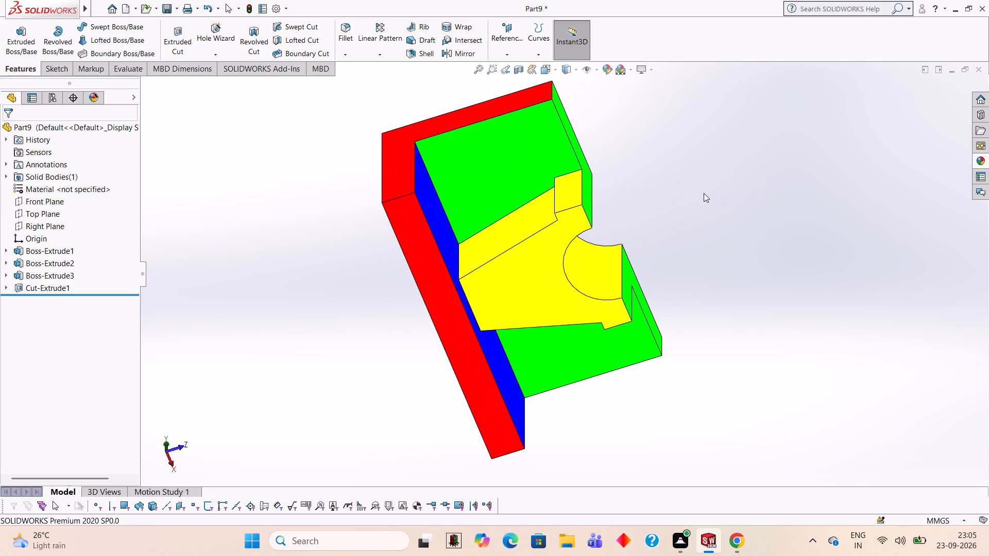
pyautogui.moveTo(704, 193); pyautogui.dragTo(635, 158, button='middle')
pyautogui.moveTo(797, 273); pyautogui.dragTo(756, 249, button='middle')
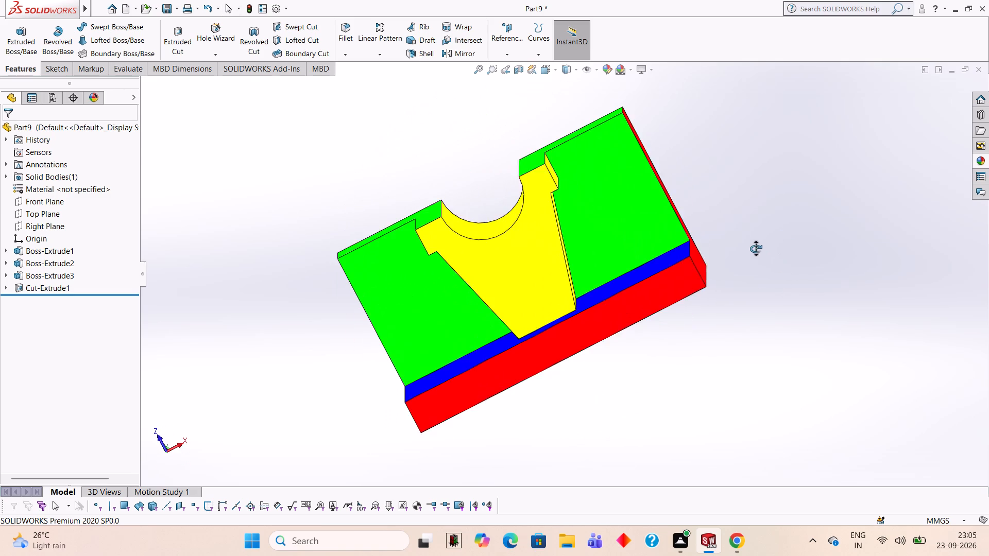
pyautogui.moveTo(756, 249); pyautogui.dragTo(749, 369, button='middle')
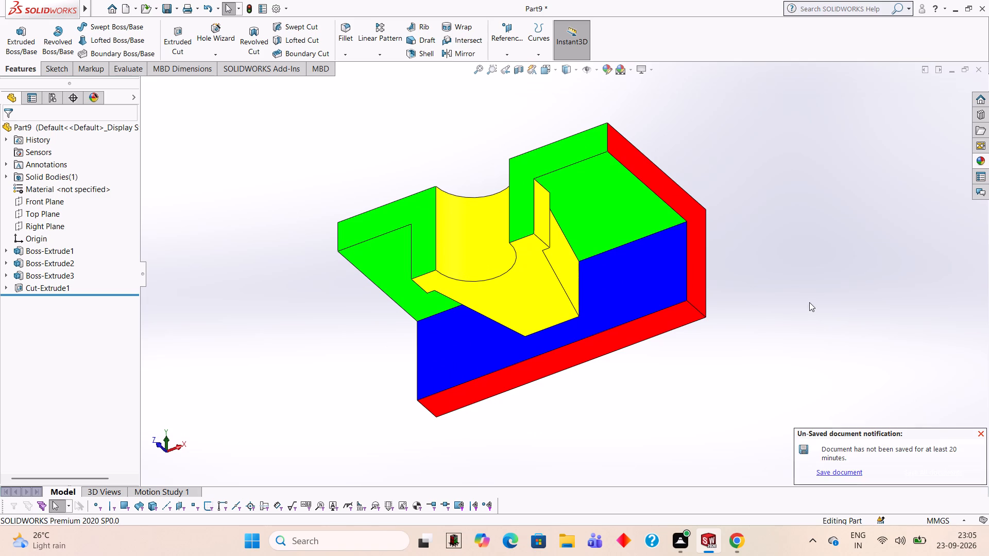
pyautogui.moveTo(804, 267); pyautogui.dragTo(834, 359, button='middle')
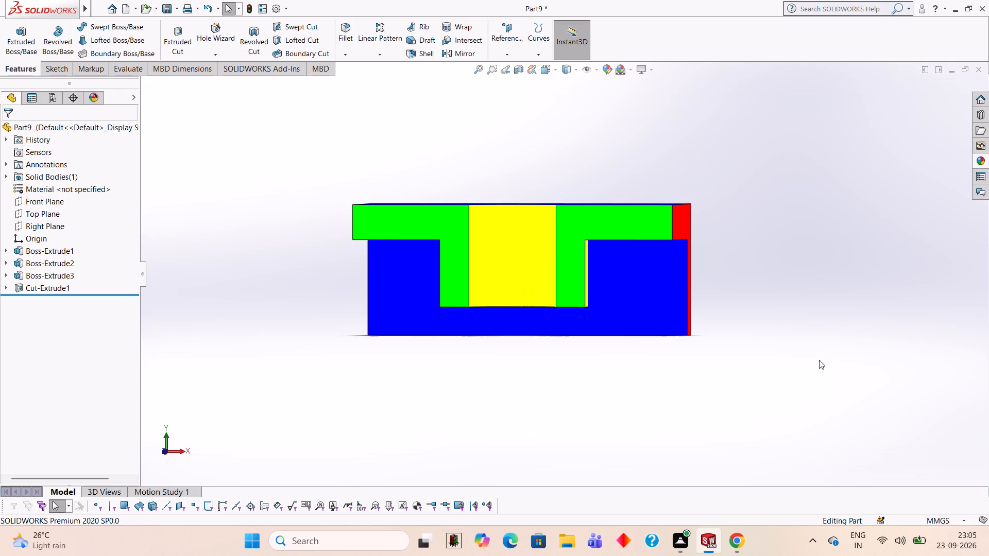
pyautogui.moveTo(818, 360); pyautogui.dragTo(807, 262, button='middle')
pyautogui.moveTo(666, 398); pyautogui.dragTo(655, 390, button='middle')
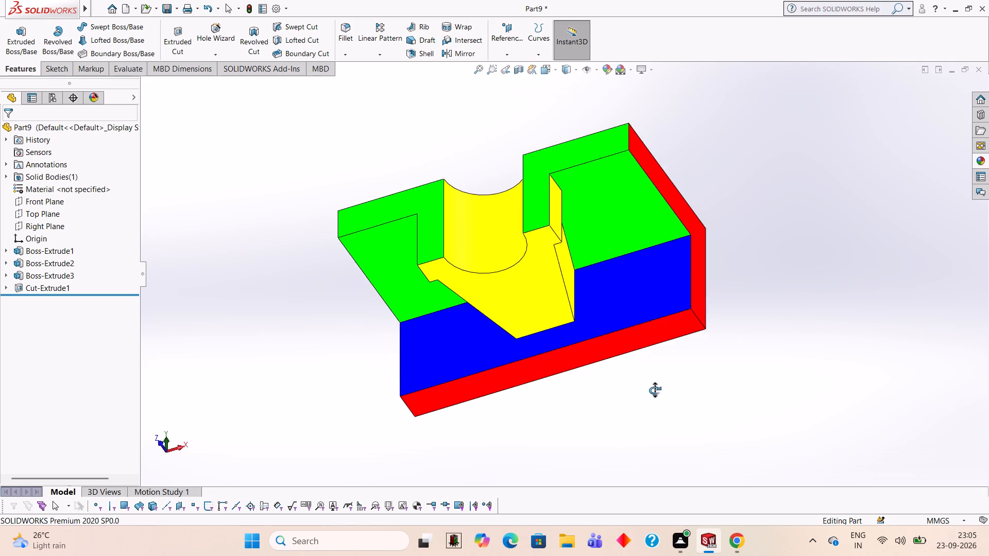
pyautogui.moveTo(655, 390); pyautogui.dragTo(683, 407, button='middle')
pyautogui.moveTo(600, 435); pyautogui.dragTo(594, 404, button='middle')
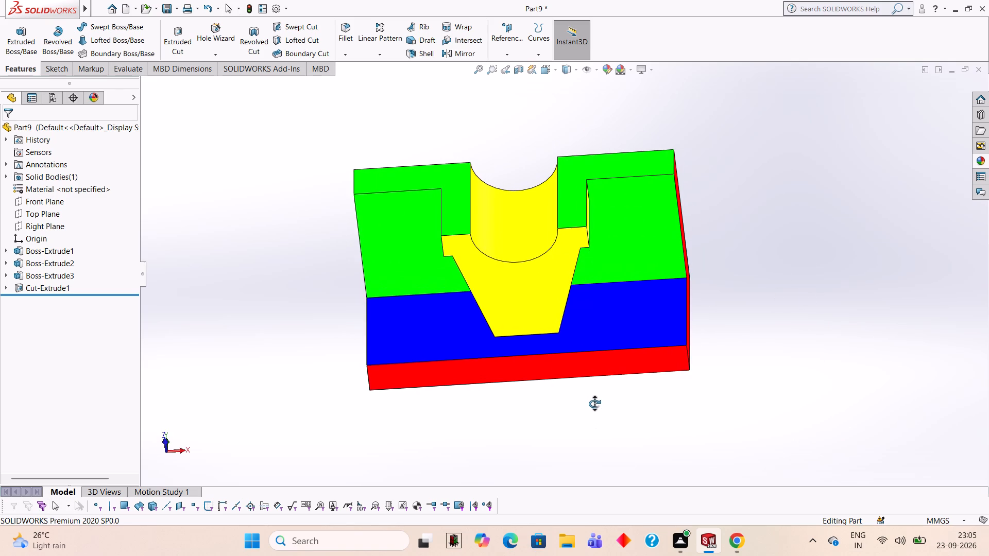
pyautogui.moveTo(594, 404); pyautogui.dragTo(627, 412, button='middle')
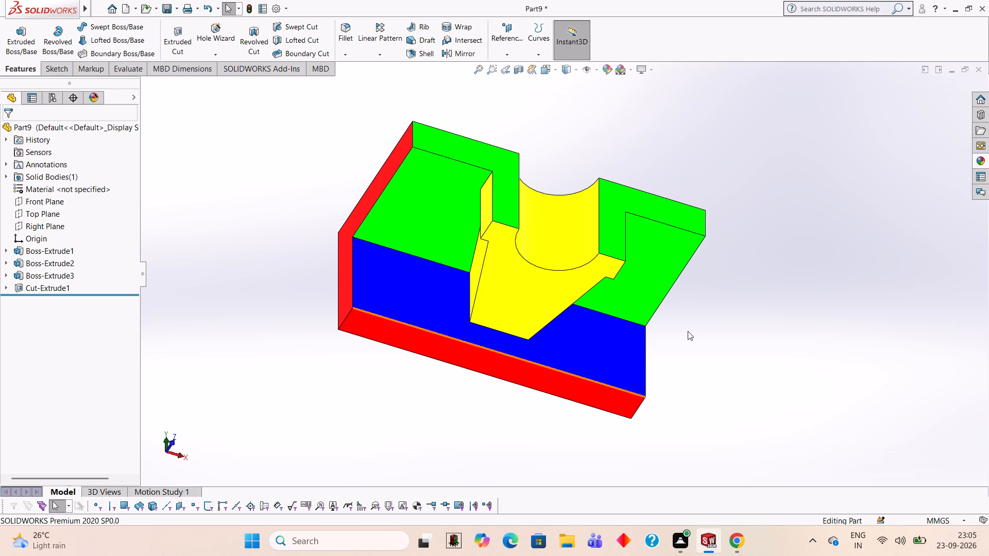
pyautogui.moveTo(713, 308); pyautogui.dragTo(766, 393, button='middle')
pyautogui.moveTo(743, 257); pyautogui.dragTo(753, 271, button='middle')
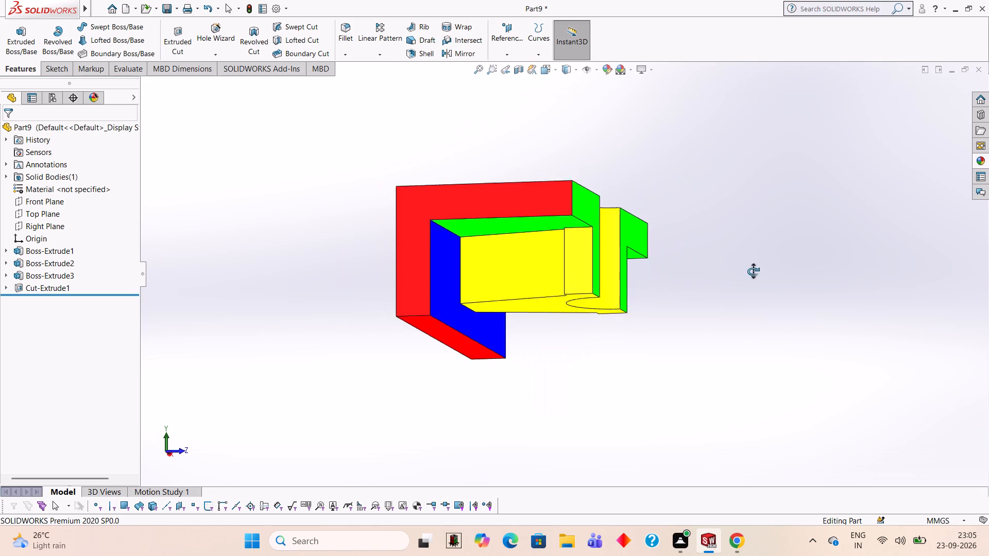
pyautogui.moveTo(753, 271); pyautogui.dragTo(766, 297, button='middle')
pyautogui.scroll(-1, 740, 277)
pyautogui.moveTo(745, 282); pyautogui.dragTo(816, 309, button='middle')
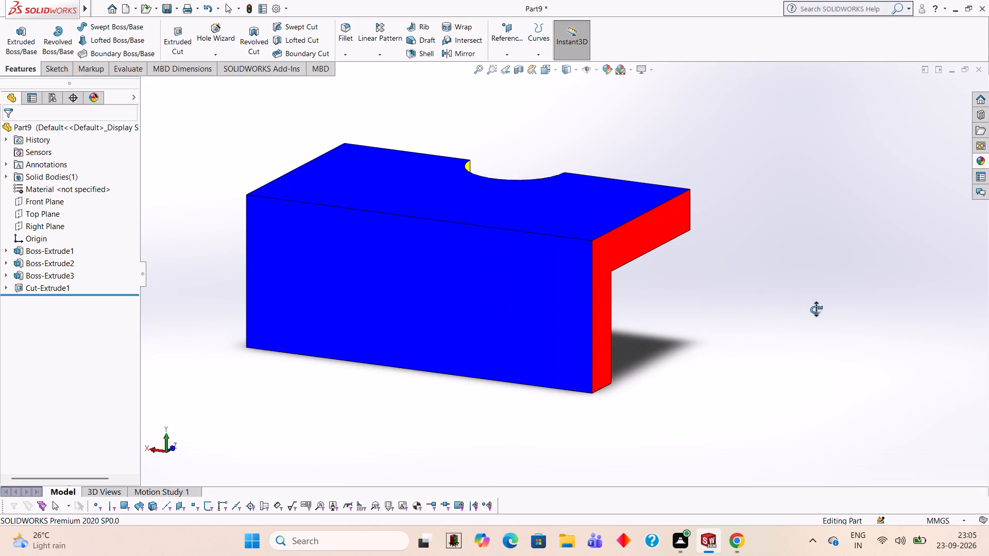
pyautogui.moveTo(816, 309); pyautogui.dragTo(627, 159, button='middle')
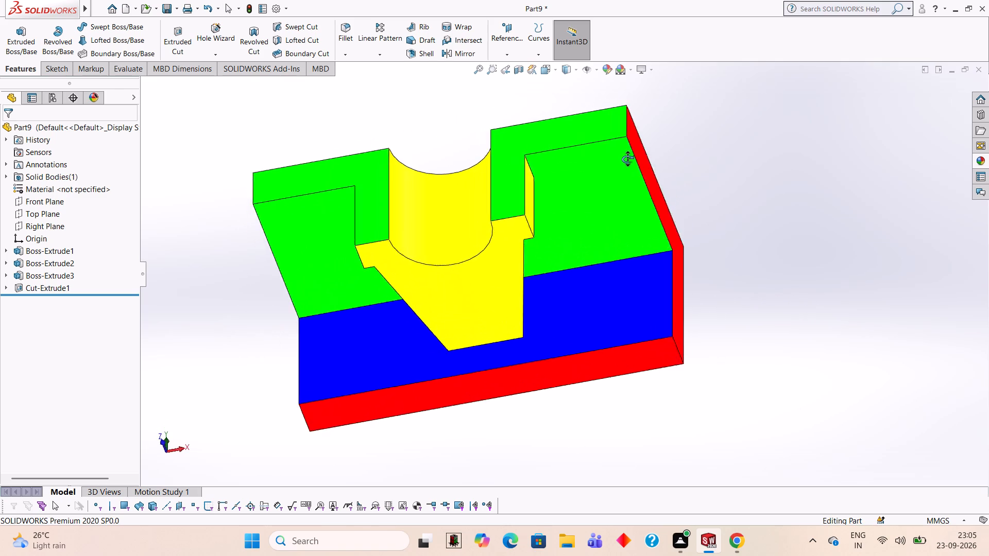
pyautogui.moveTo(627, 159); pyautogui.dragTo(664, 166, button='middle')
pyautogui.scroll(1, 664, 166)
pyautogui.moveTo(703, 302); pyautogui.dragTo(687, 244, button='middle')
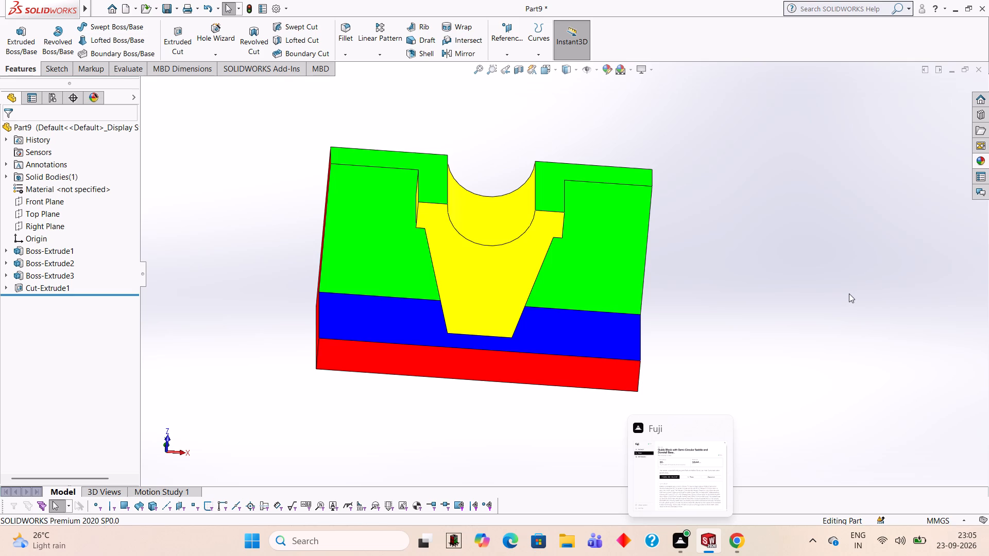
pyautogui.moveTo(798, 250); pyautogui.dragTo(776, 165, button='middle')
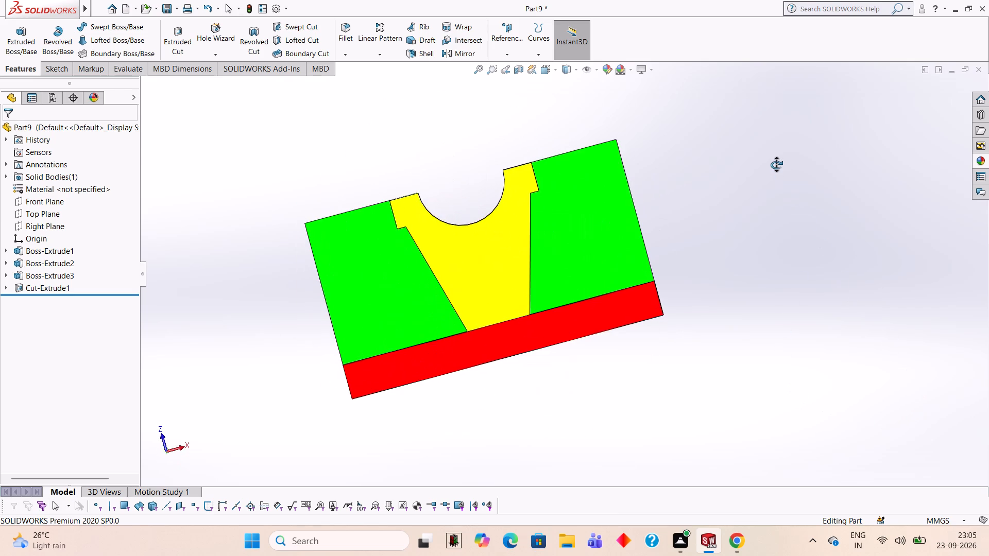
pyautogui.moveTo(776, 165); pyautogui.dragTo(868, 299, button='middle')
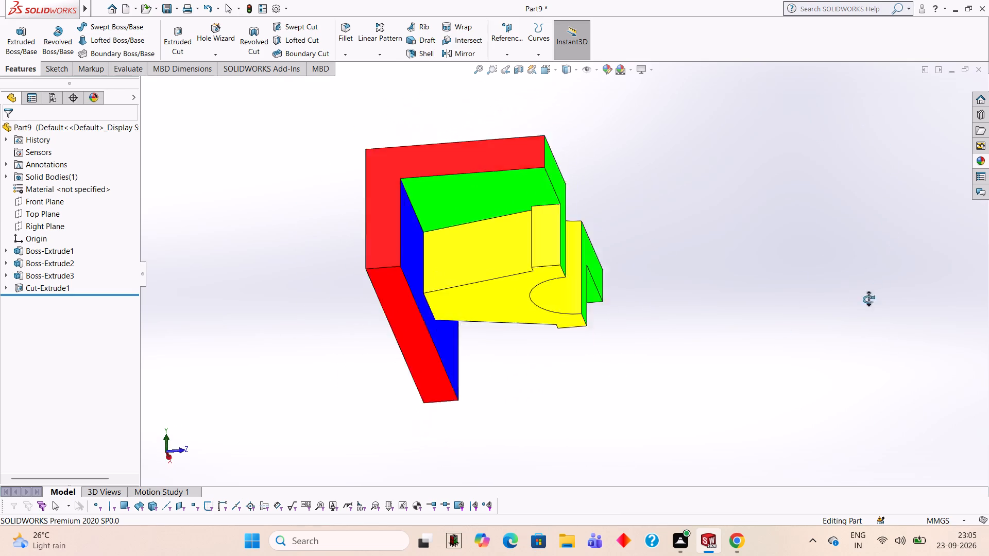
pyautogui.moveTo(868, 299); pyautogui.dragTo(877, 253, button='middle')
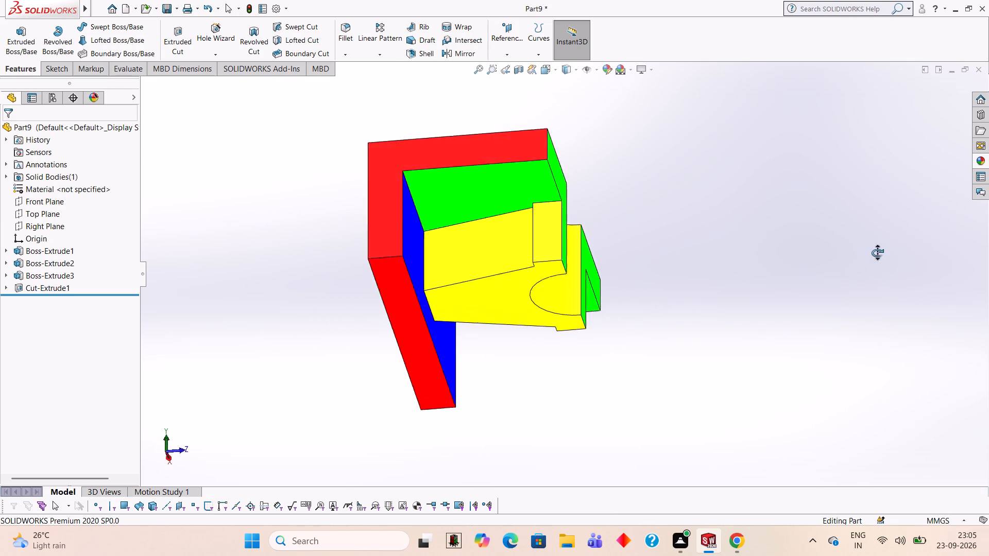
pyautogui.moveTo(877, 253); pyautogui.dragTo(794, 157, button='middle')
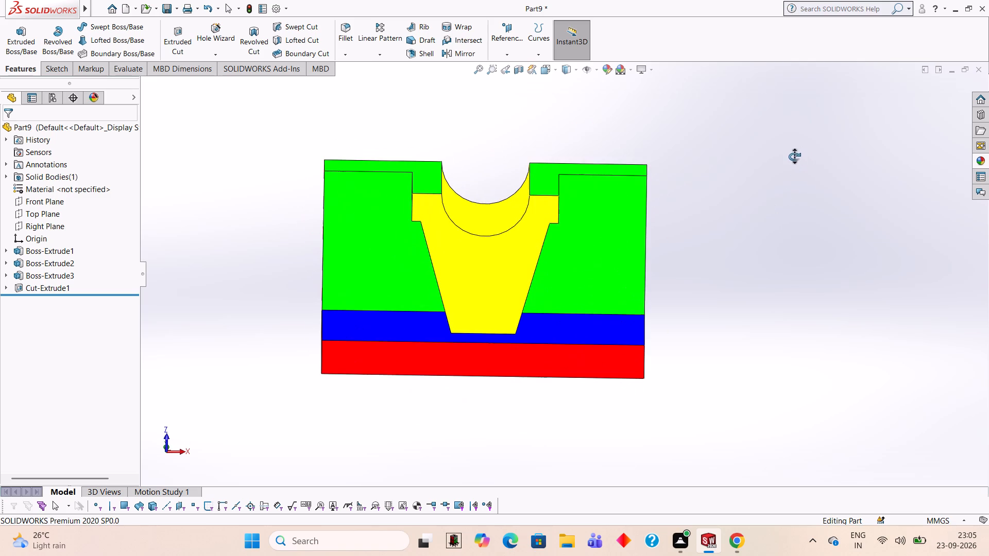
pyautogui.moveTo(794, 157); pyautogui.dragTo(794, 190, button='middle')
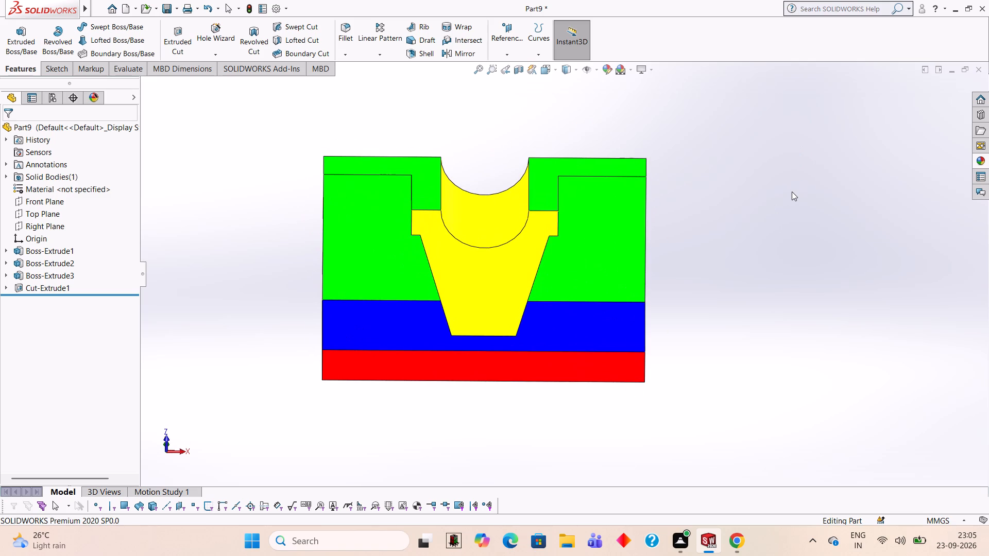
pyautogui.moveTo(802, 198); pyautogui.dragTo(915, 398, button='middle')
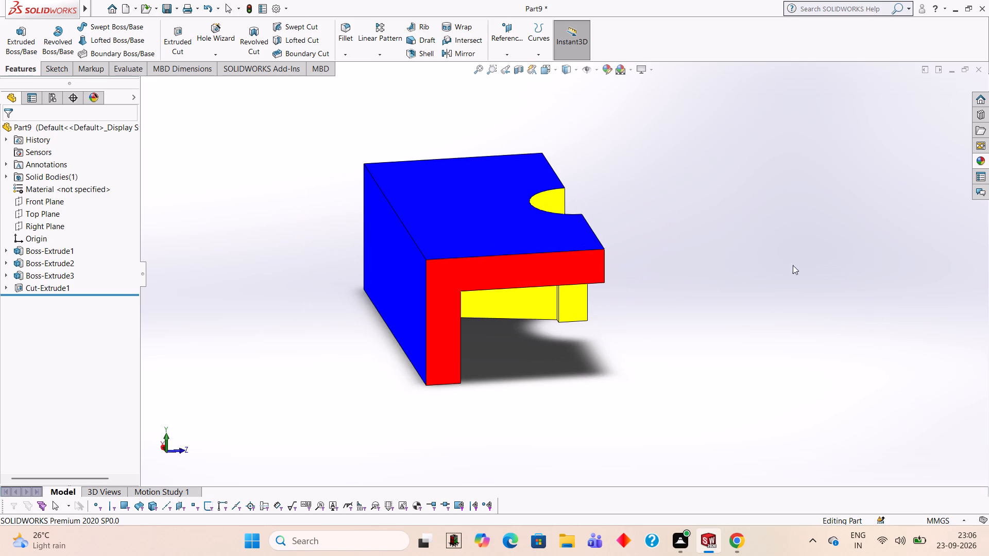
pyautogui.moveTo(788, 259); pyautogui.dragTo(741, 228, button='middle')
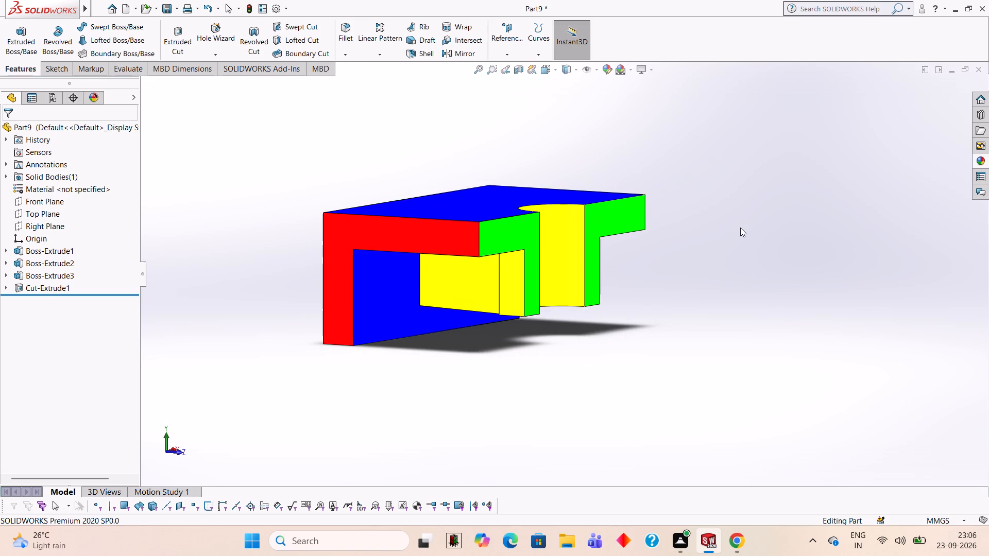
pyautogui.moveTo(731, 241); pyautogui.dragTo(669, 161, button='middle')
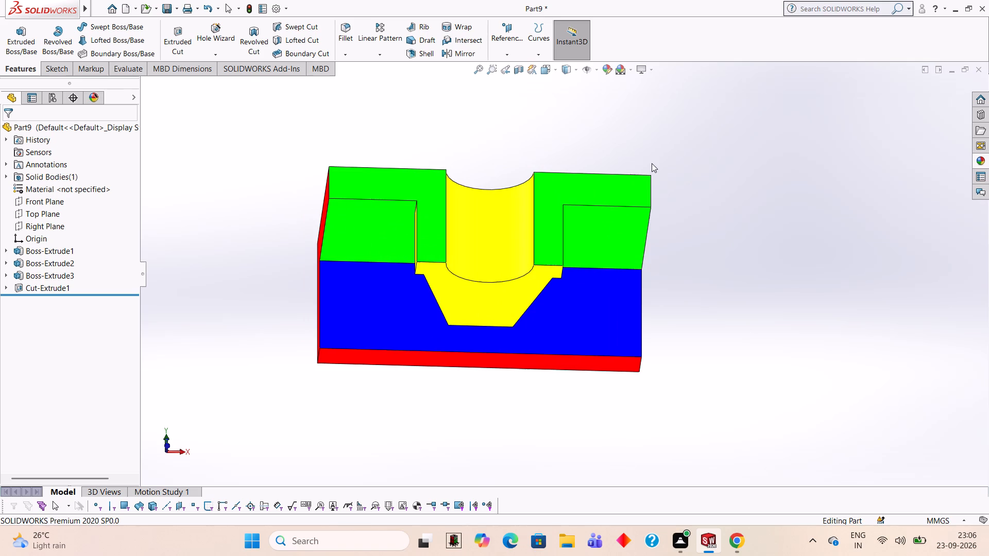
pyautogui.scroll(-1, 652, 168)
pyautogui.moveTo(668, 240); pyautogui.dragTo(658, 199, button='middle')
pyautogui.scroll(1, 658, 199)
pyautogui.moveTo(690, 276); pyautogui.dragTo(680, 255, button='middle')
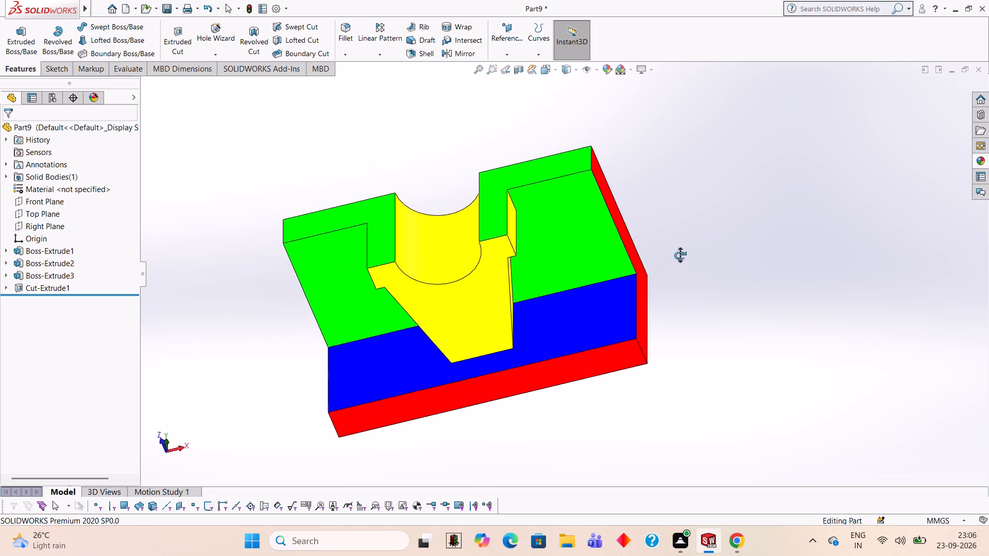
pyautogui.moveTo(680, 255); pyautogui.dragTo(697, 215, button='middle')
pyautogui.moveTo(697, 213); pyautogui.dragTo(685, 205, button='middle')
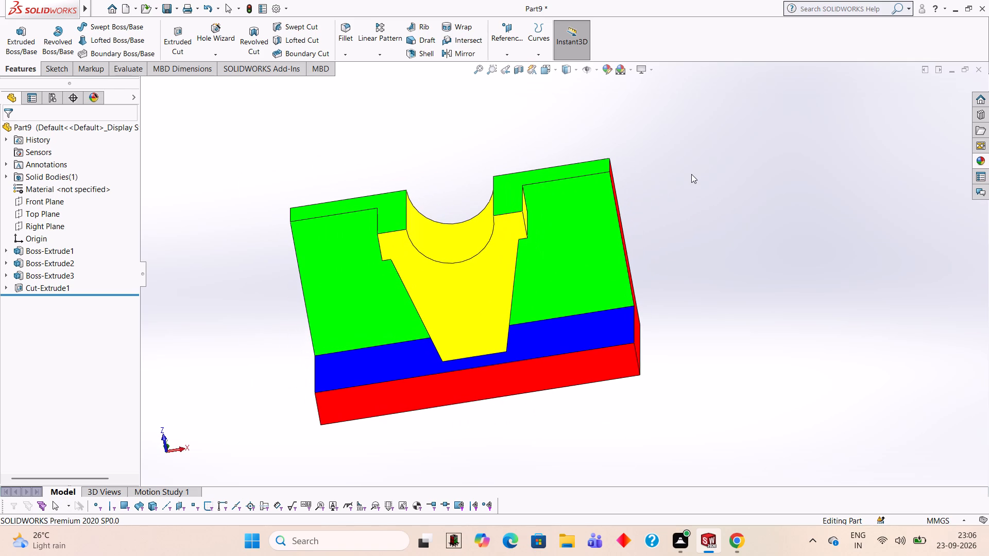
pyautogui.moveTo(691, 174); pyautogui.dragTo(793, 221, button='middle')
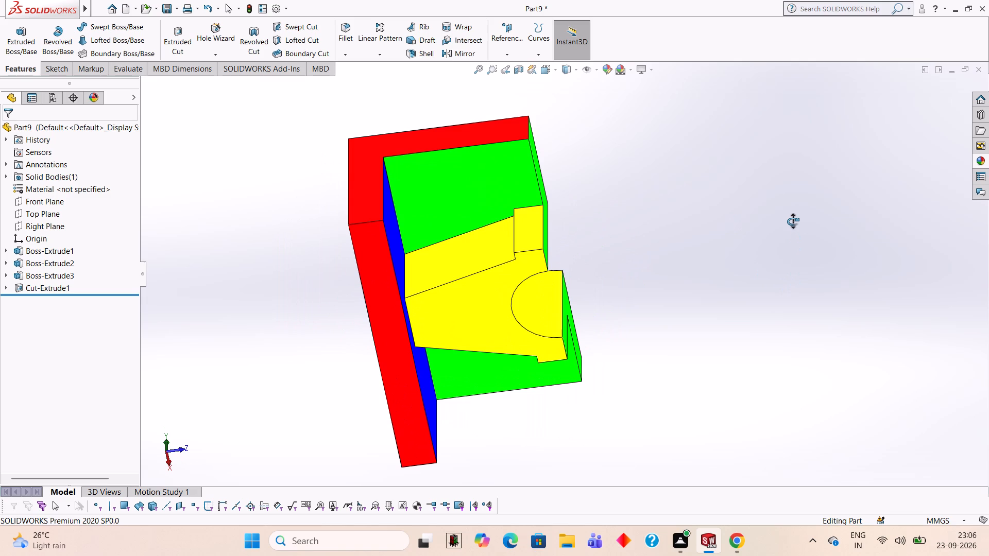
pyautogui.moveTo(793, 221); pyautogui.dragTo(697, 212, button='middle')
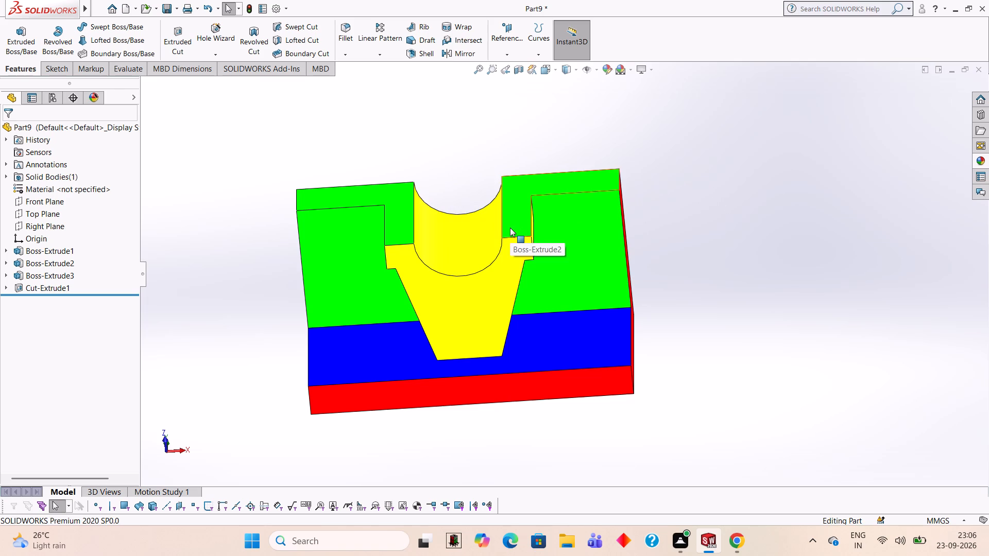
pyautogui.moveTo(494, 232); pyautogui.dragTo(587, 153, button='middle')
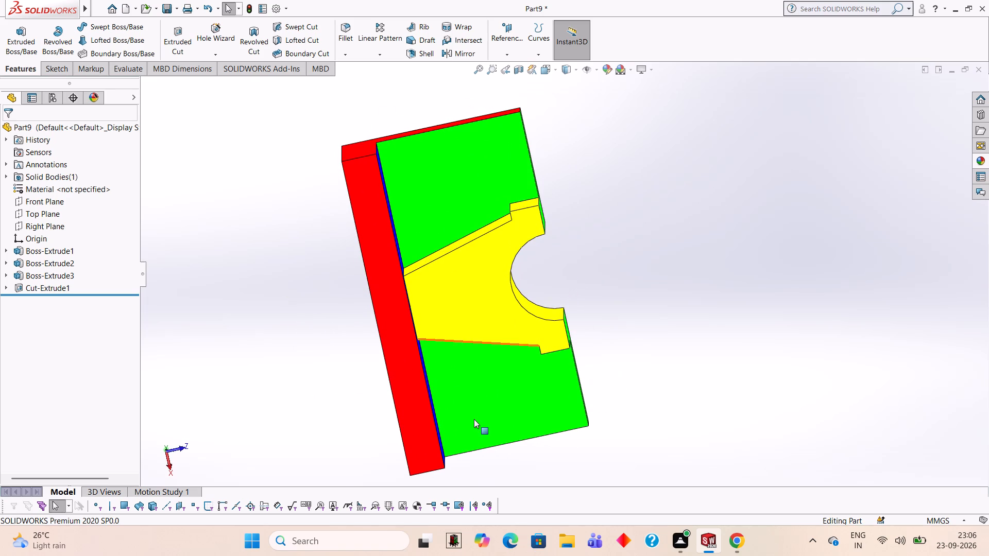
pyautogui.moveTo(691, 215); pyautogui.dragTo(678, 210, button='middle')
pyautogui.moveTo(617, 208); pyautogui.dragTo(545, 175, button='middle')
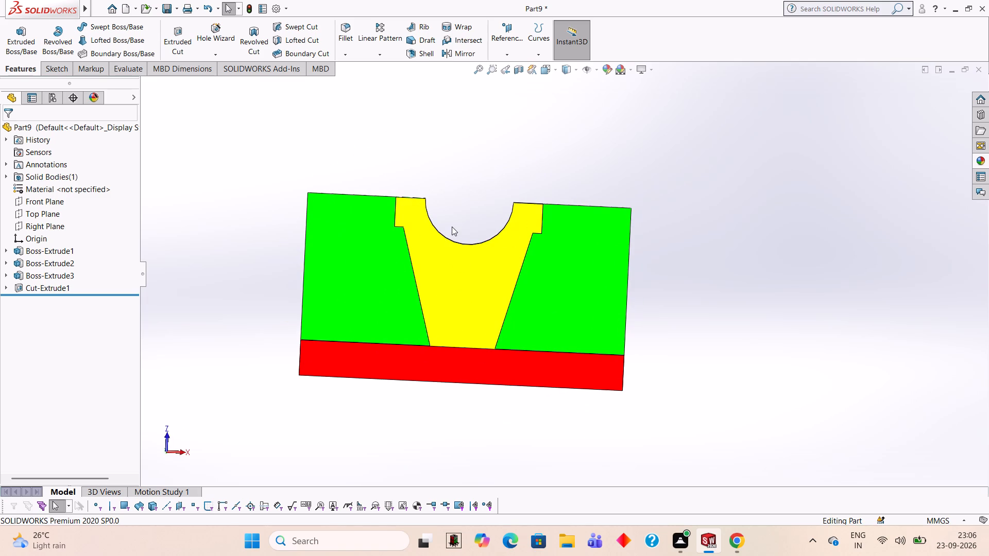
pyautogui.moveTo(506, 160); pyautogui.dragTo(525, 339, button='middle')
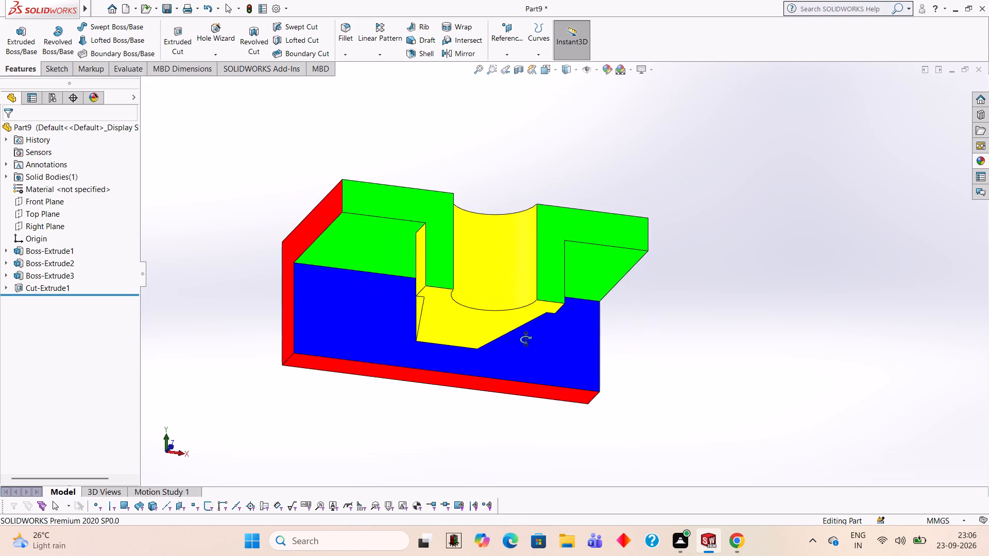
pyautogui.moveTo(525, 339); pyautogui.dragTo(621, 285, button='middle')
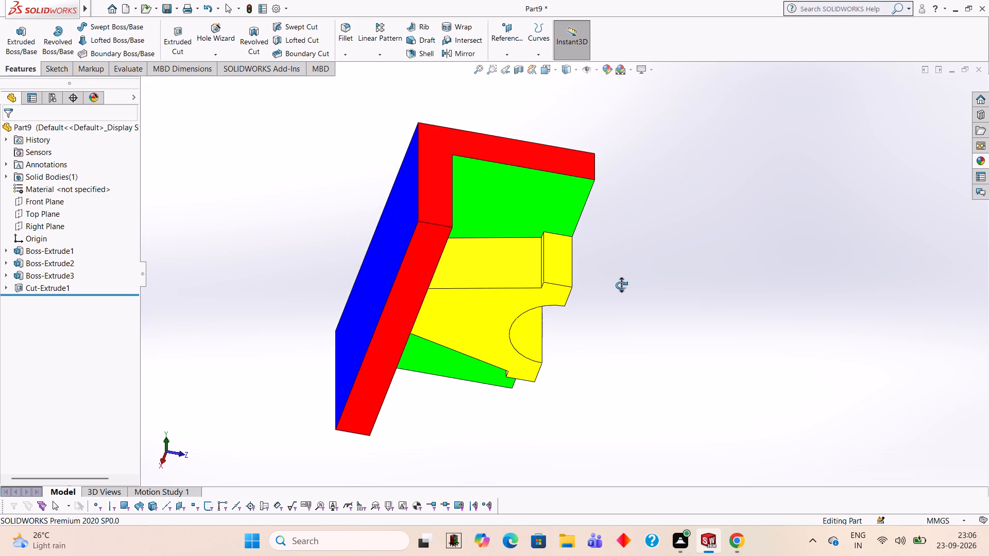
pyautogui.moveTo(621, 285); pyautogui.dragTo(627, 361, button='middle')
pyautogui.moveTo(638, 241); pyautogui.dragTo(789, 370, button='middle')
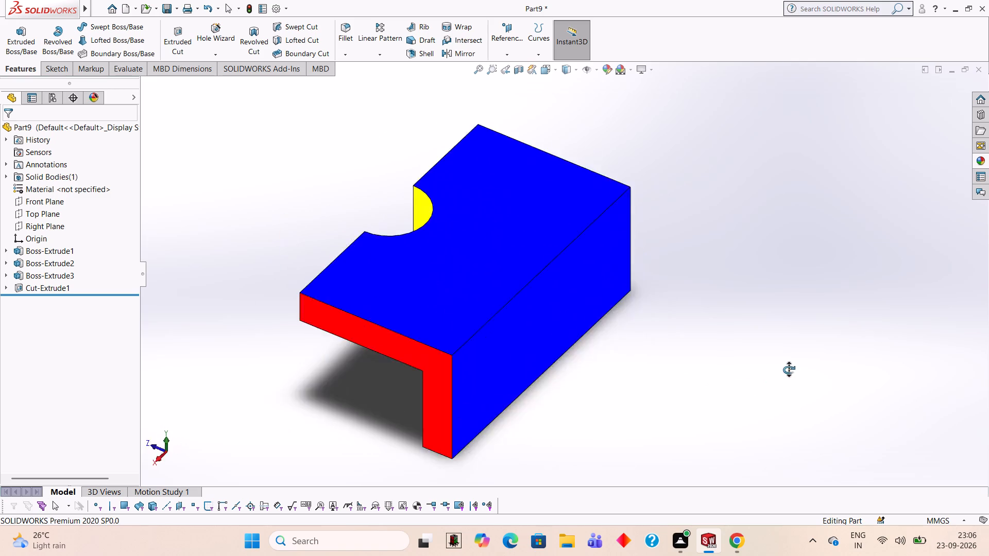
pyautogui.moveTo(789, 370); pyautogui.dragTo(811, 291, button='middle')
pyautogui.moveTo(657, 367); pyautogui.dragTo(752, 214, button='middle')
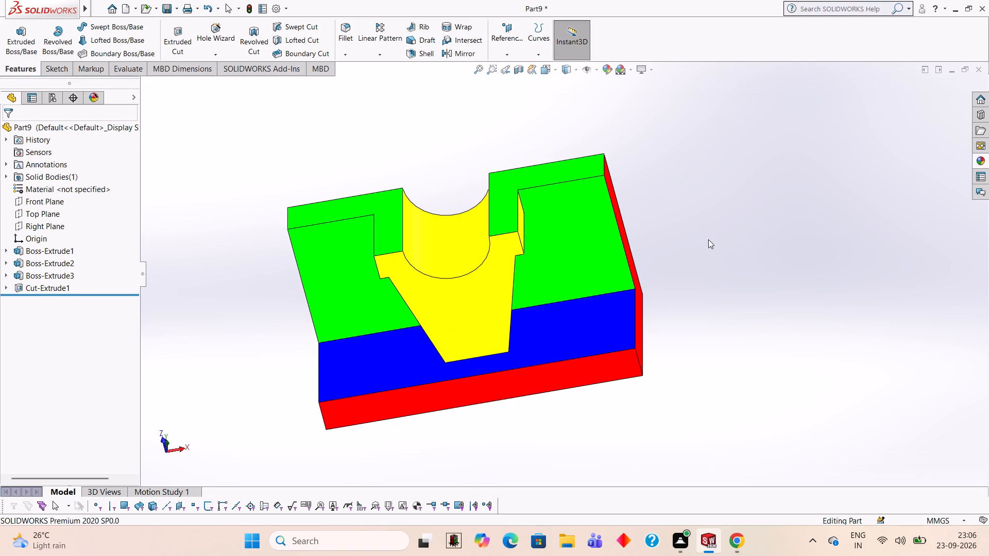
# Examine the bracket's underside and open front, checking the tapered rib, the half-round recess and the inner plate faces.
pyautogui.moveTo(632, 398); pyautogui.dragTo(697, 394, button='middle')
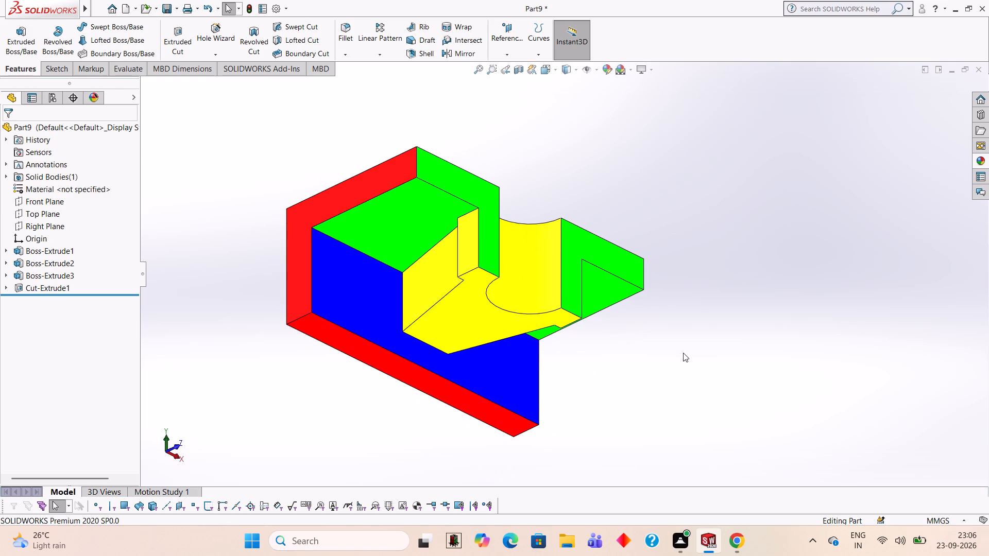
pyautogui.scroll(1, 682, 353)
pyautogui.moveTo(679, 353); pyautogui.dragTo(643, 345, button='middle')
pyautogui.moveTo(643, 345); pyautogui.dragTo(639, 328, button='middle')
pyautogui.moveTo(636, 325); pyautogui.dragTo(623, 282, button='middle')
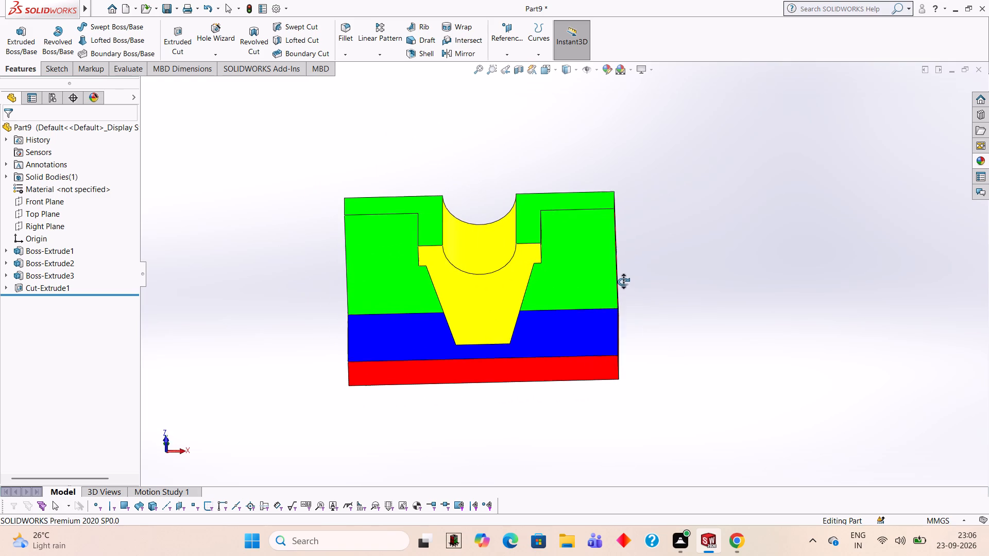
pyautogui.moveTo(623, 282); pyautogui.dragTo(622, 281, button='middle')
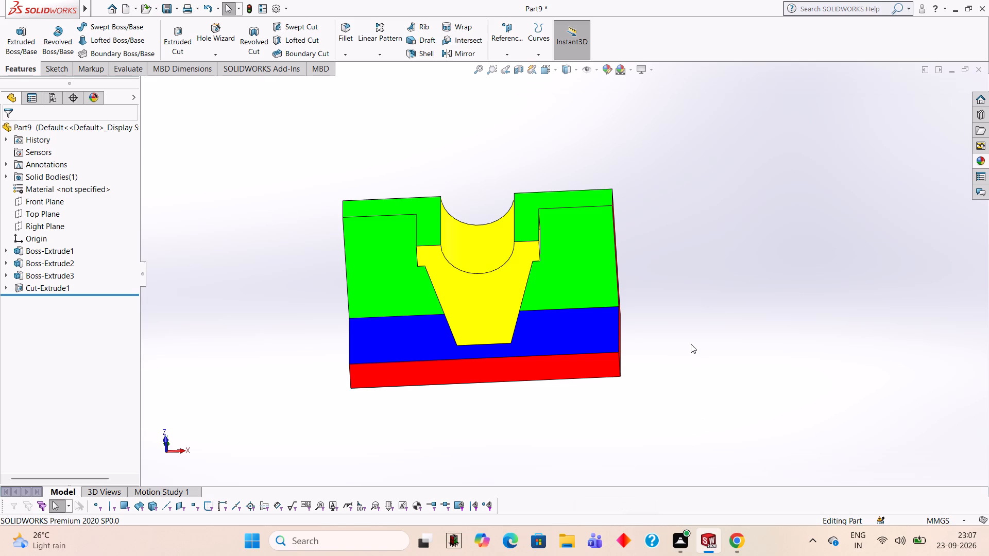
pyautogui.moveTo(671, 345); pyautogui.dragTo(692, 399, button='middle')
pyautogui.scroll(-1, 689, 384)
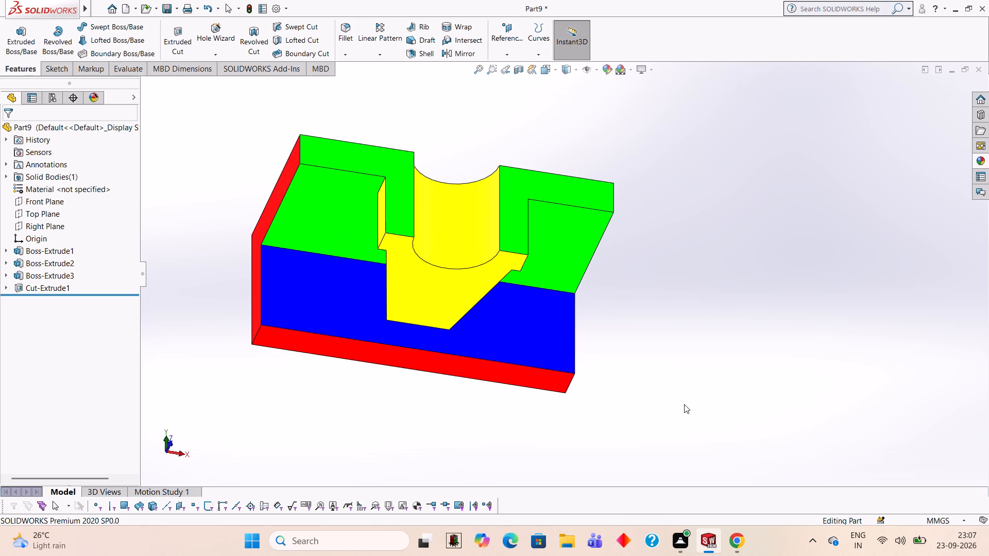
pyautogui.scroll(1, 684, 404)
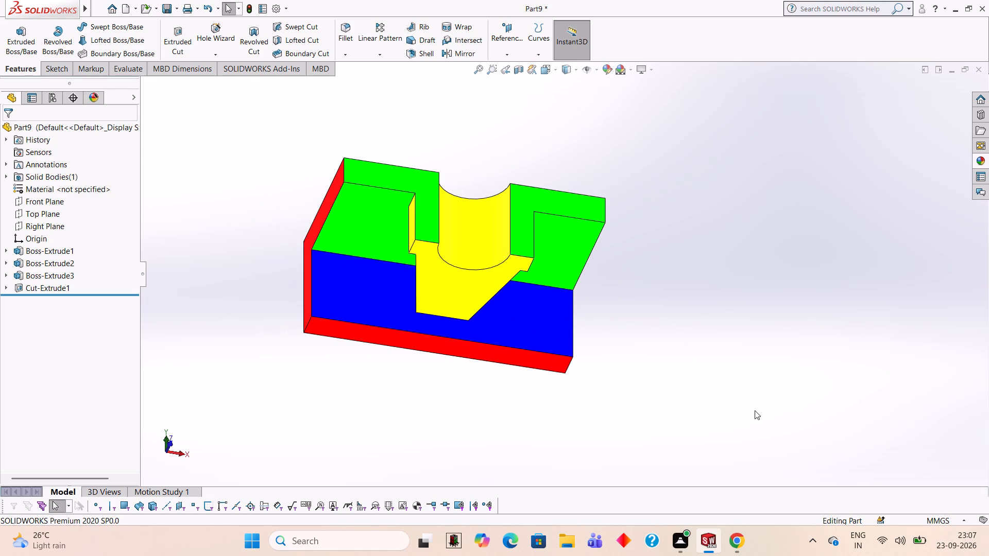
pyautogui.moveTo(717, 412); pyautogui.dragTo(745, 377, button='middle')
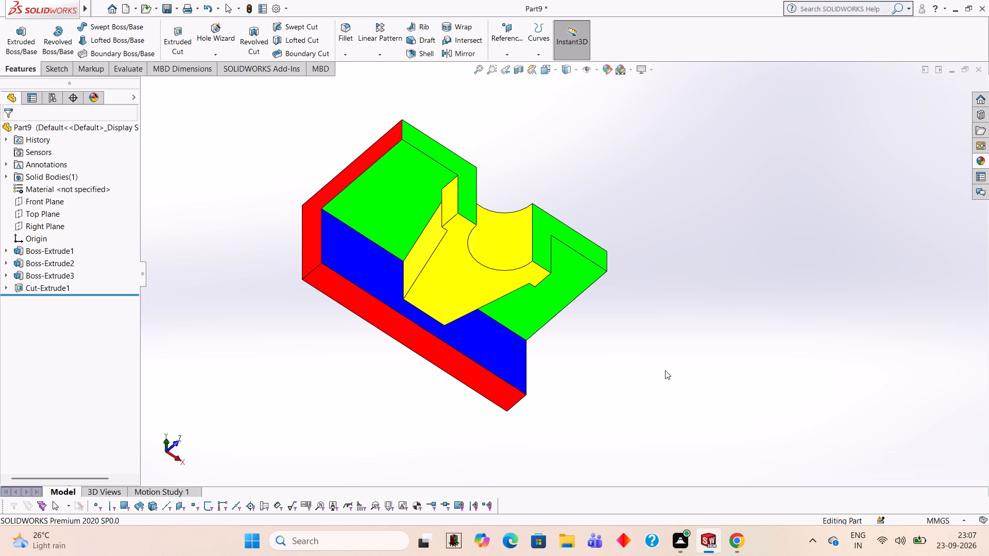
pyautogui.moveTo(693, 326); pyautogui.dragTo(708, 373, button='middle')
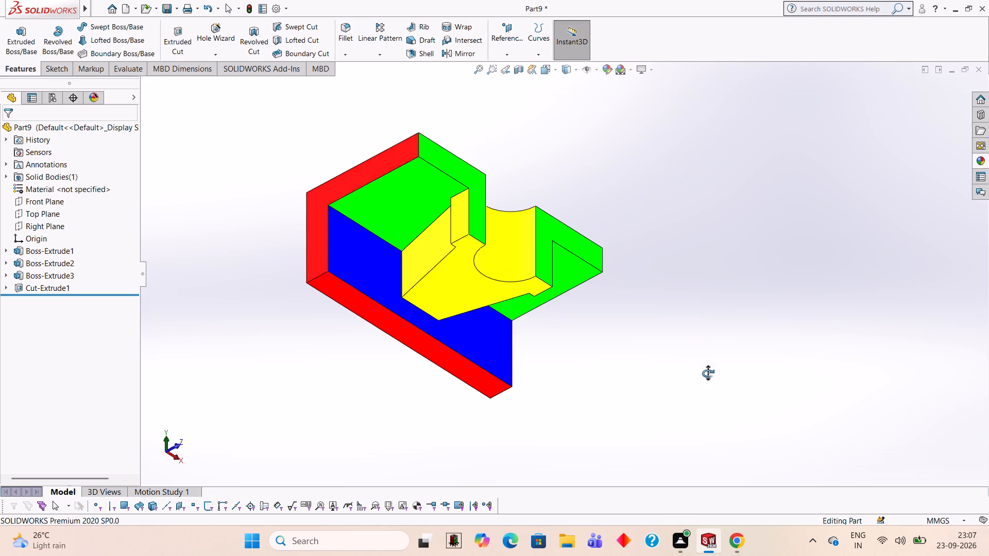
pyautogui.moveTo(708, 373); pyautogui.dragTo(729, 426, button='middle')
# Examine the bracket's outer blue faces, both L-shaped red ends and the yellow rib from above, behind and below.
pyautogui.moveTo(679, 345); pyautogui.dragTo(710, 404, button='middle')
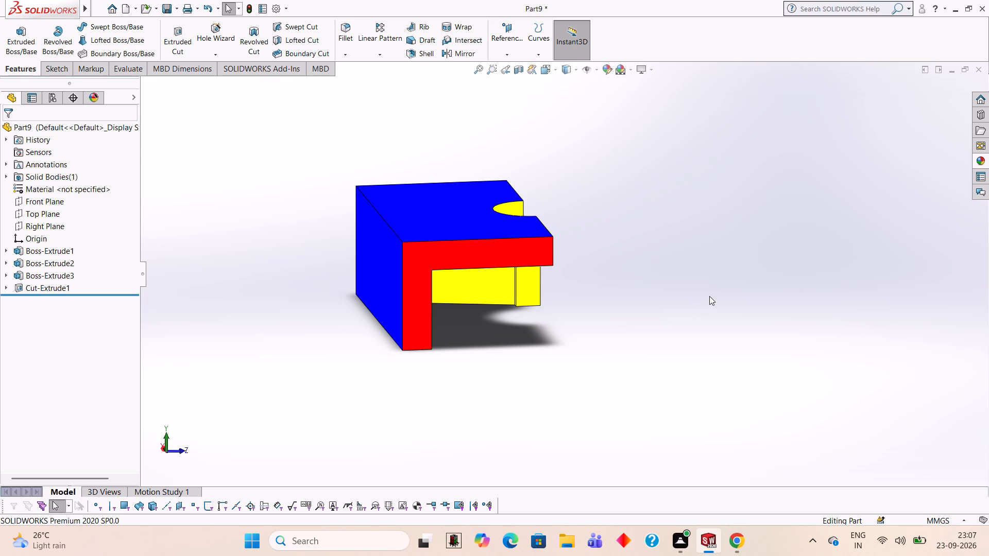
pyautogui.moveTo(708, 283); pyautogui.dragTo(791, 410, button='middle')
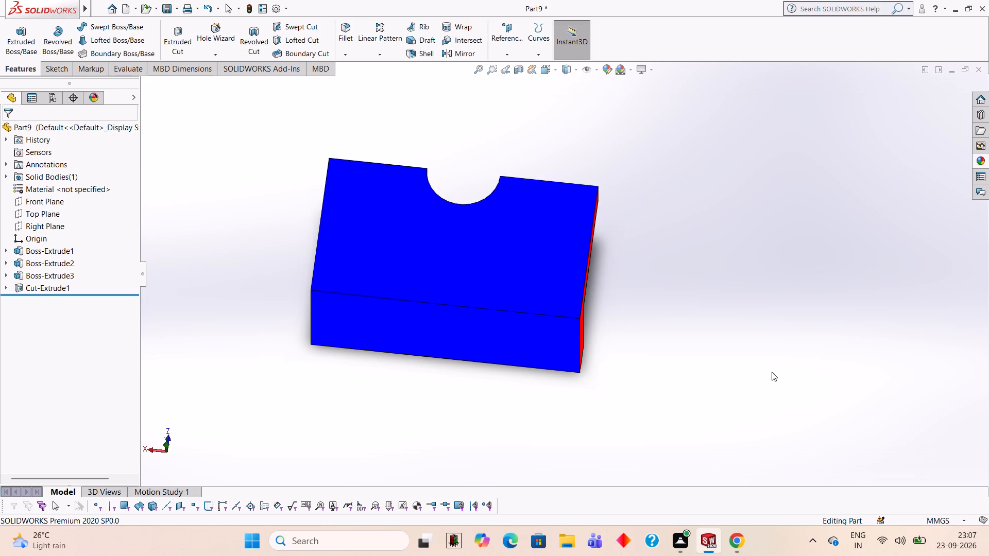
pyautogui.moveTo(780, 367); pyautogui.dragTo(837, 337, button='middle')
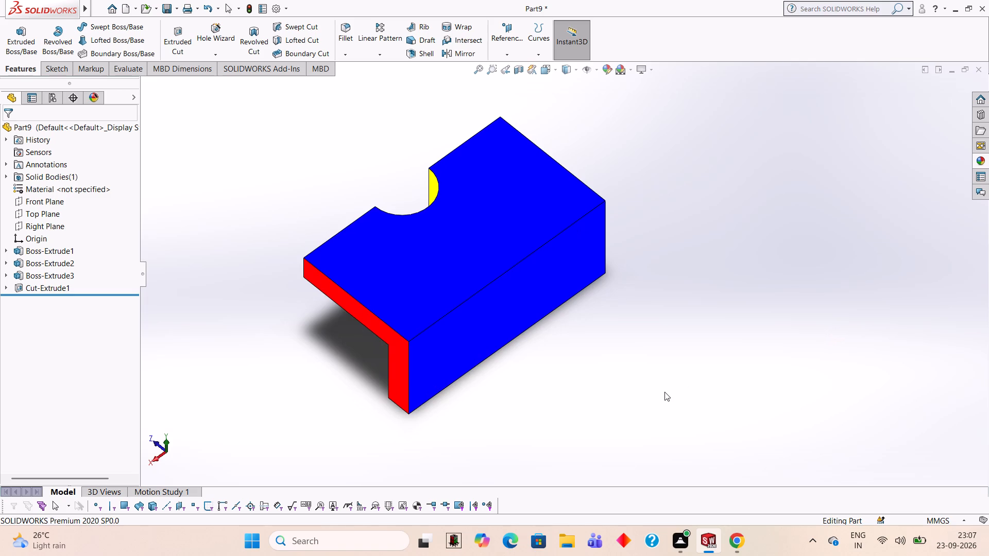
pyautogui.moveTo(664, 392); pyautogui.dragTo(694, 333, button='middle')
pyautogui.moveTo(574, 379); pyautogui.dragTo(619, 372, button='middle')
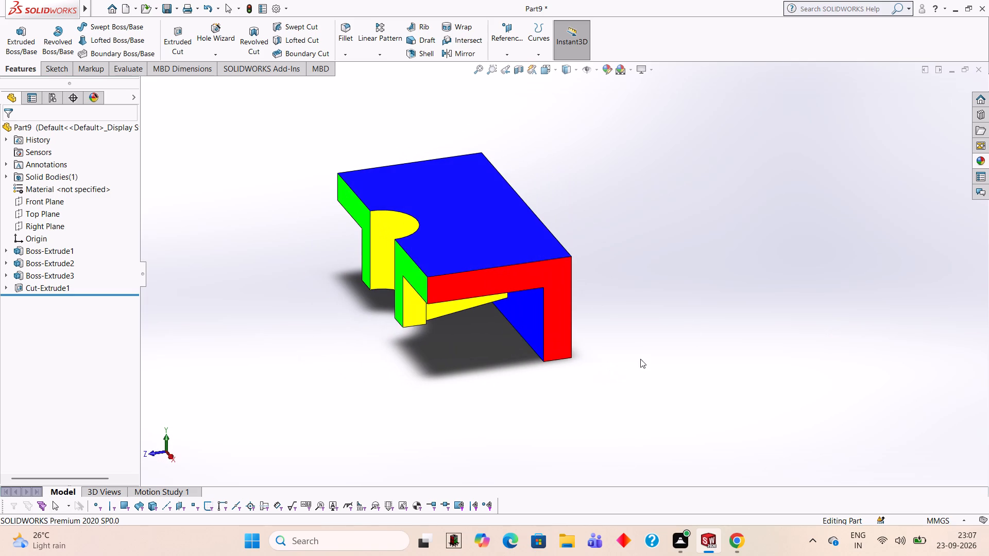
pyautogui.moveTo(468, 375); pyautogui.dragTo(510, 312, button='middle')
pyautogui.moveTo(459, 386); pyautogui.dragTo(501, 326, button='middle')
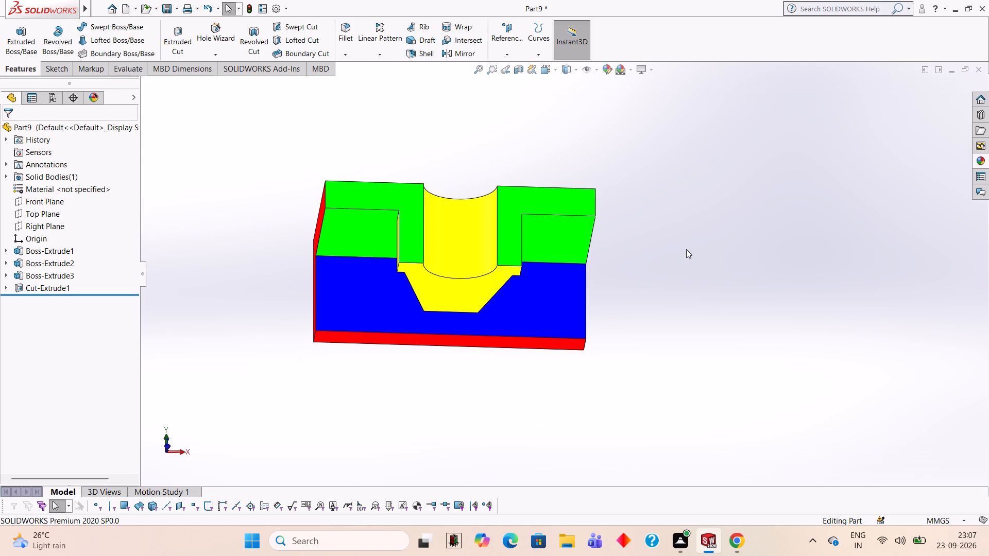
pyautogui.moveTo(680, 249); pyautogui.dragTo(707, 274, button='middle')
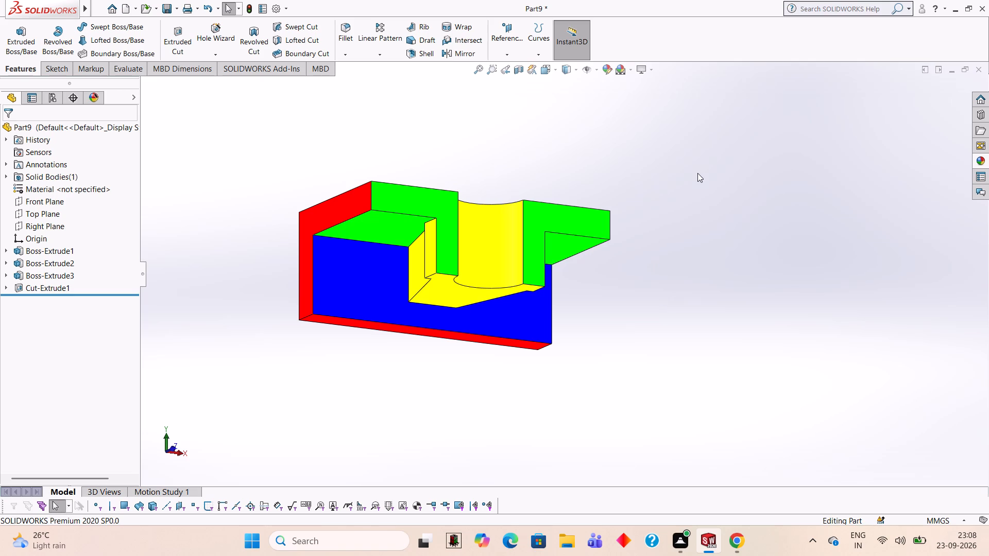
pyautogui.moveTo(665, 321); pyautogui.dragTo(664, 287, button='middle')
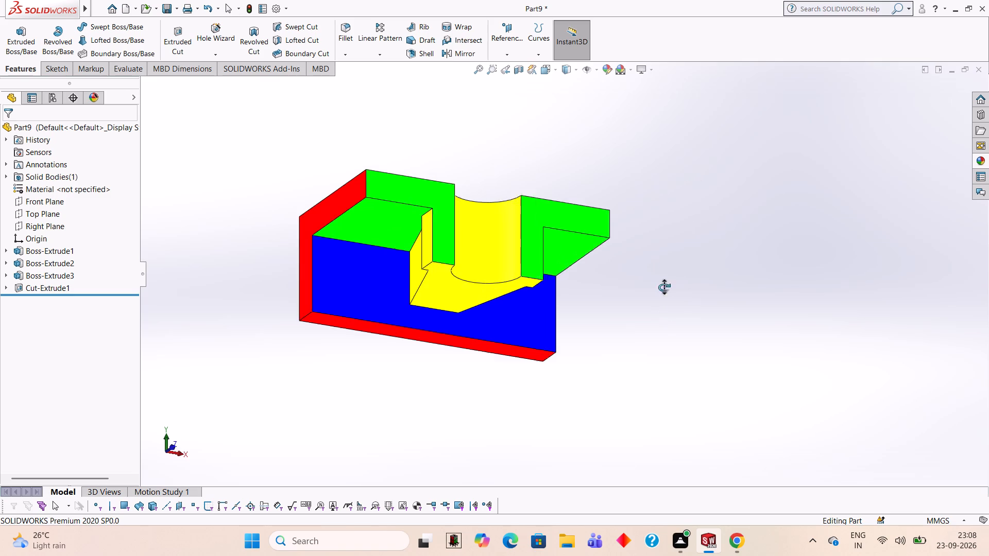
pyautogui.moveTo(664, 287); pyautogui.dragTo(680, 254, button='middle')
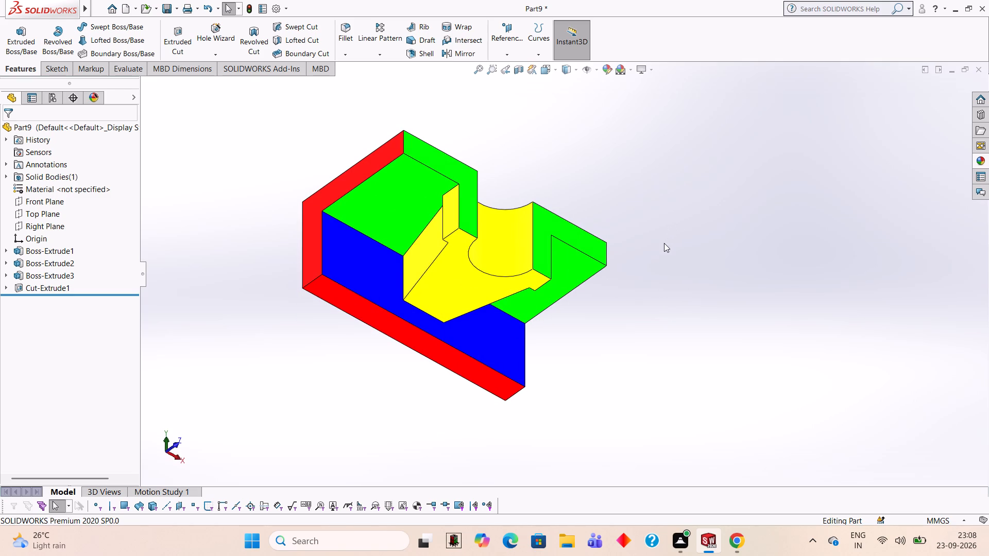
pyautogui.moveTo(643, 263); pyautogui.dragTo(629, 259, button='middle')
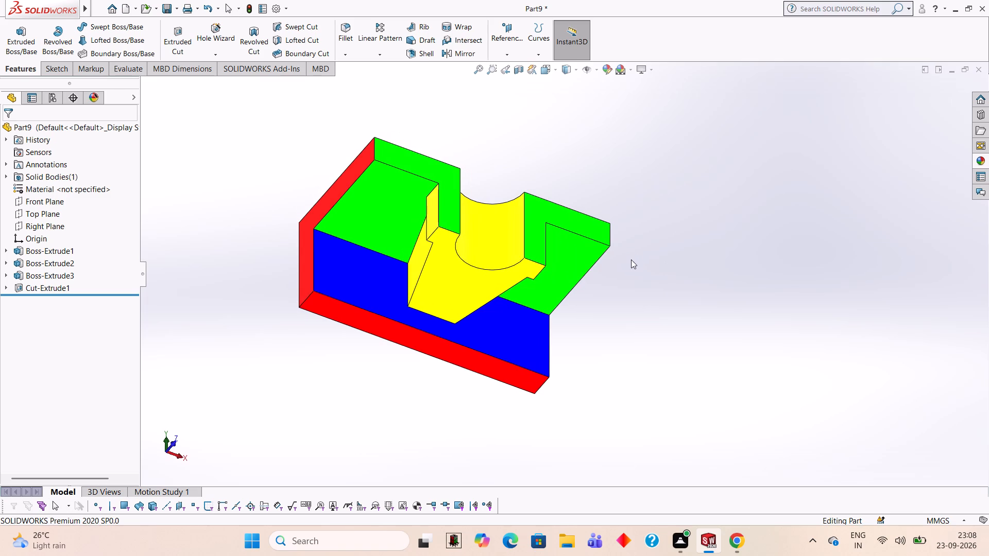
pyautogui.moveTo(685, 258); pyautogui.dragTo(643, 291, button='middle')
pyautogui.scroll(-1, 643, 291)
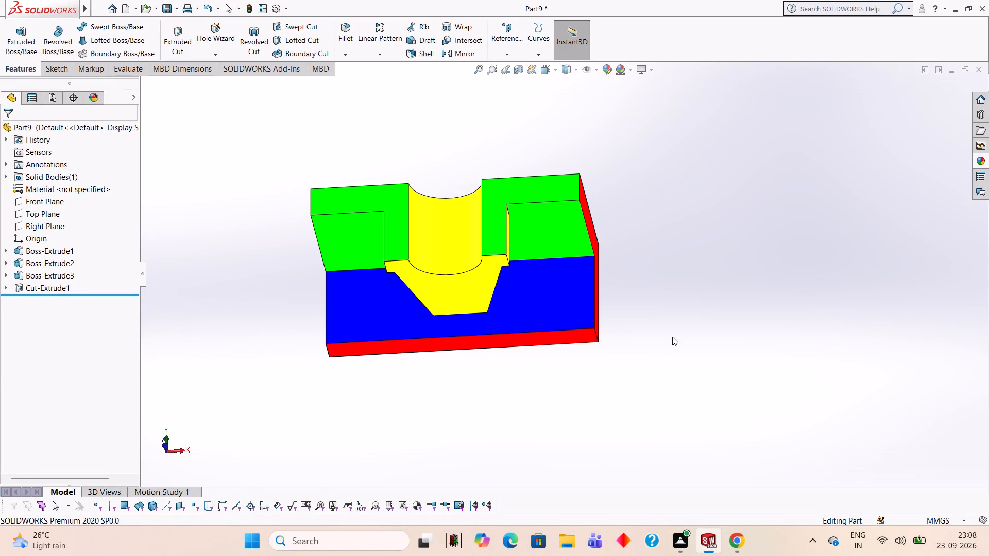
# Examine the coloured bracket from the front, underside, end and back, checking the recess, rib and outer plate faces.
pyautogui.moveTo(700, 264); pyautogui.dragTo(719, 381, button='middle')
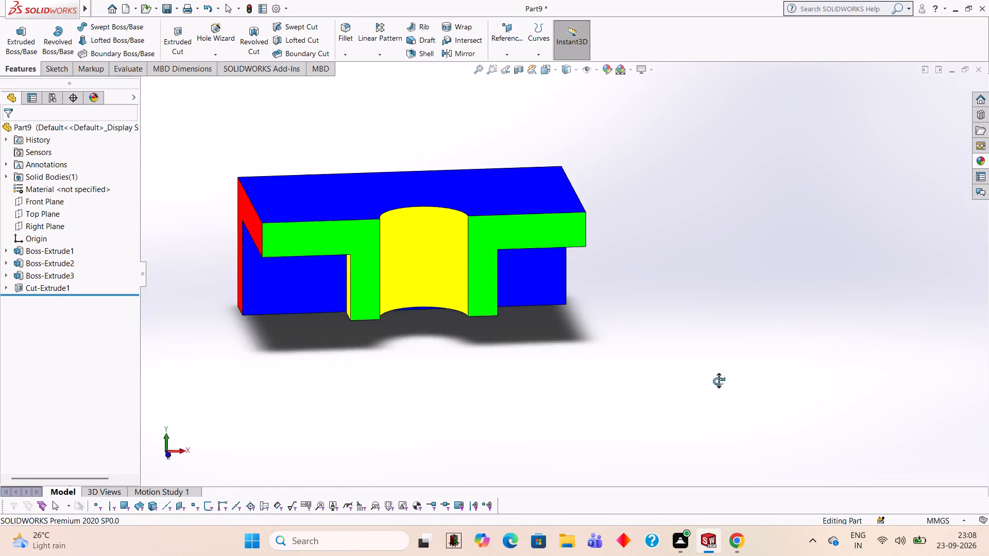
pyautogui.moveTo(719, 381); pyautogui.dragTo(703, 172, button='middle')
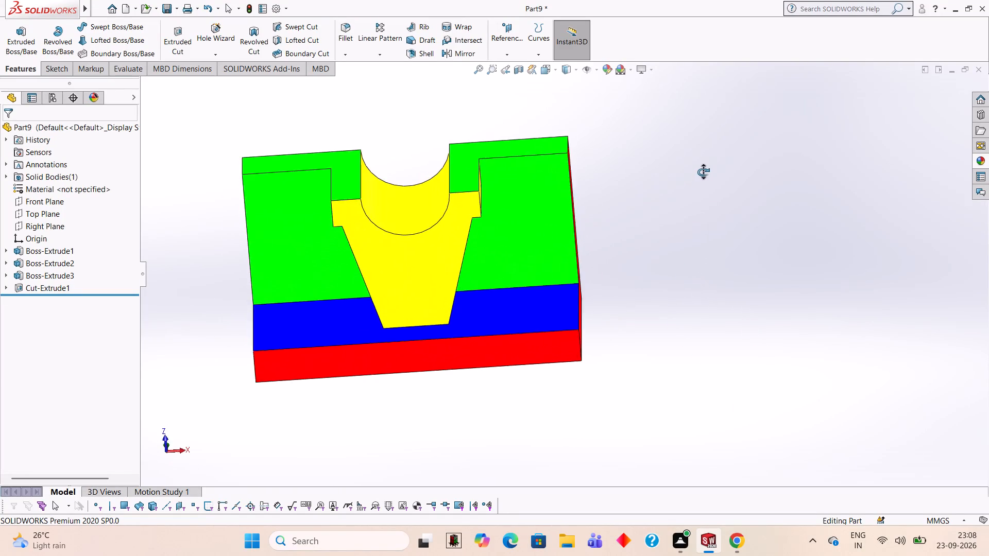
pyautogui.moveTo(703, 172); pyautogui.dragTo(741, 178, button='middle')
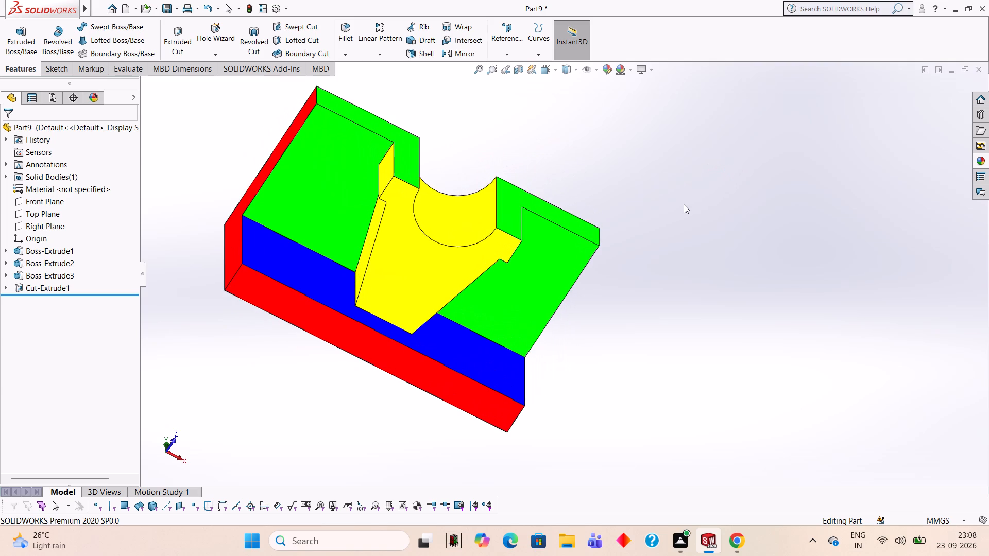
pyautogui.moveTo(672, 219); pyautogui.dragTo(679, 222, button='middle')
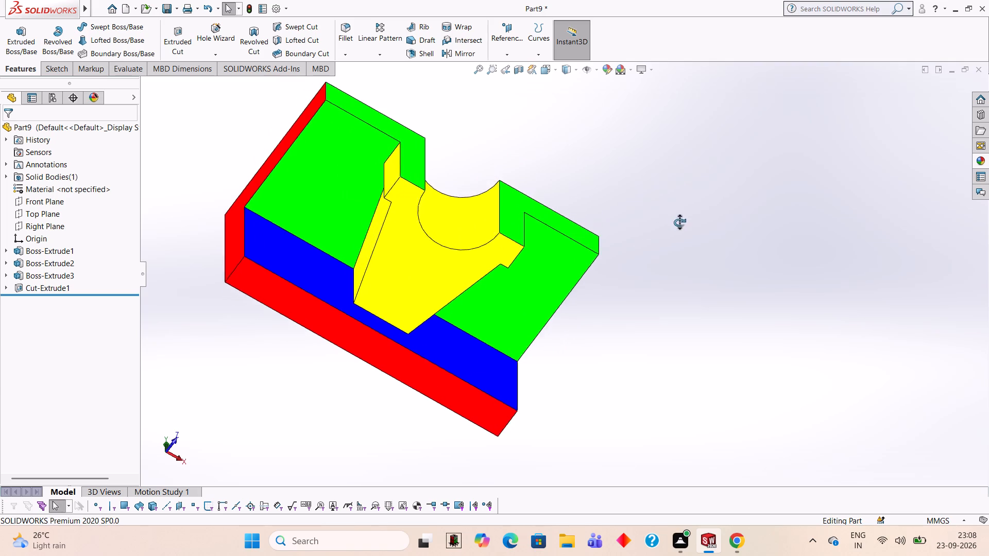
pyautogui.moveTo(679, 222); pyautogui.dragTo(694, 253, button='middle')
pyautogui.moveTo(628, 383); pyautogui.dragTo(683, 444, button='middle')
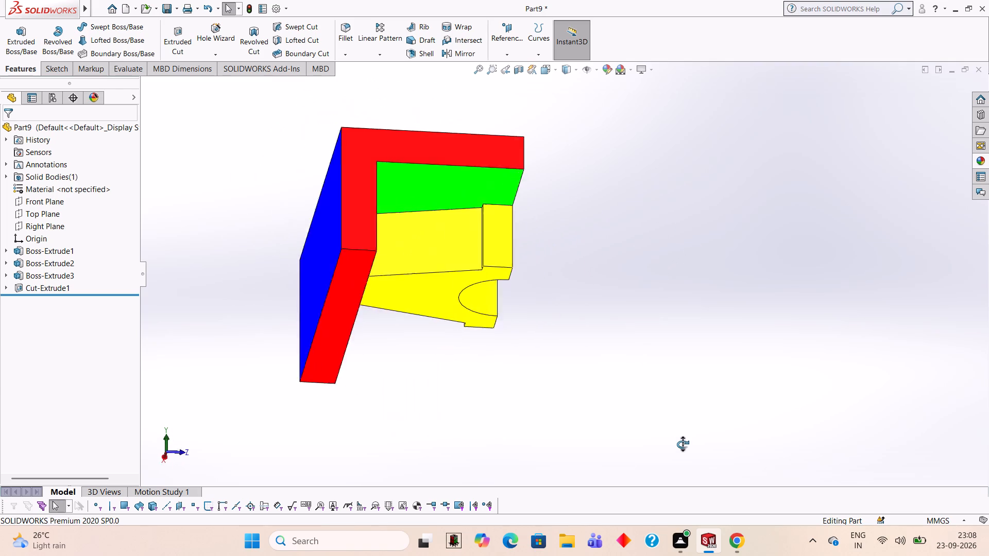
pyautogui.moveTo(683, 444); pyautogui.dragTo(732, 450, button='middle')
pyautogui.moveTo(609, 247); pyautogui.dragTo(668, 430, button='middle')
pyautogui.moveTo(724, 211); pyautogui.dragTo(723, 243, button='middle')
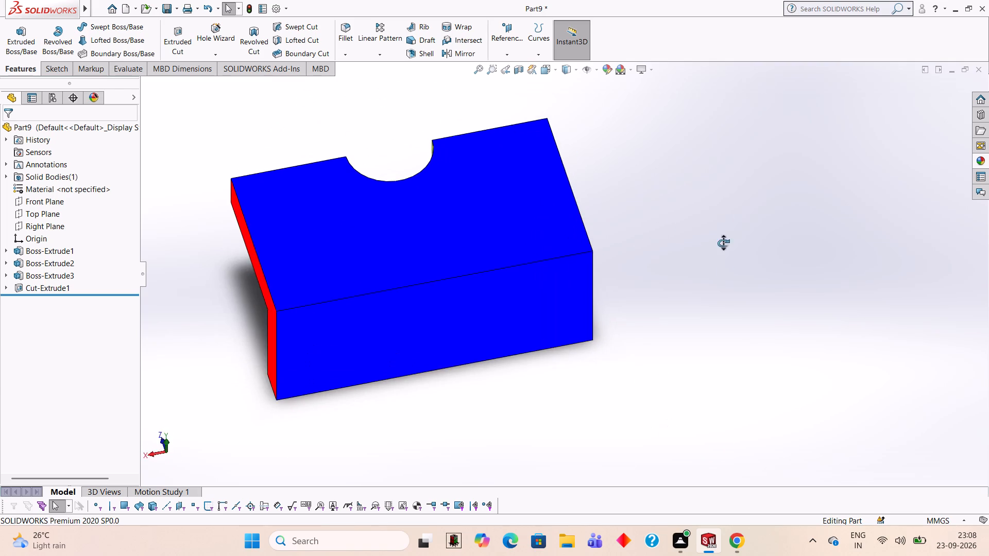
pyautogui.moveTo(723, 243); pyautogui.dragTo(825, 207, button='middle')
pyautogui.moveTo(621, 369); pyautogui.dragTo(733, 185, button='middle')
pyautogui.moveTo(688, 311); pyautogui.dragTo(684, 281, button='middle')
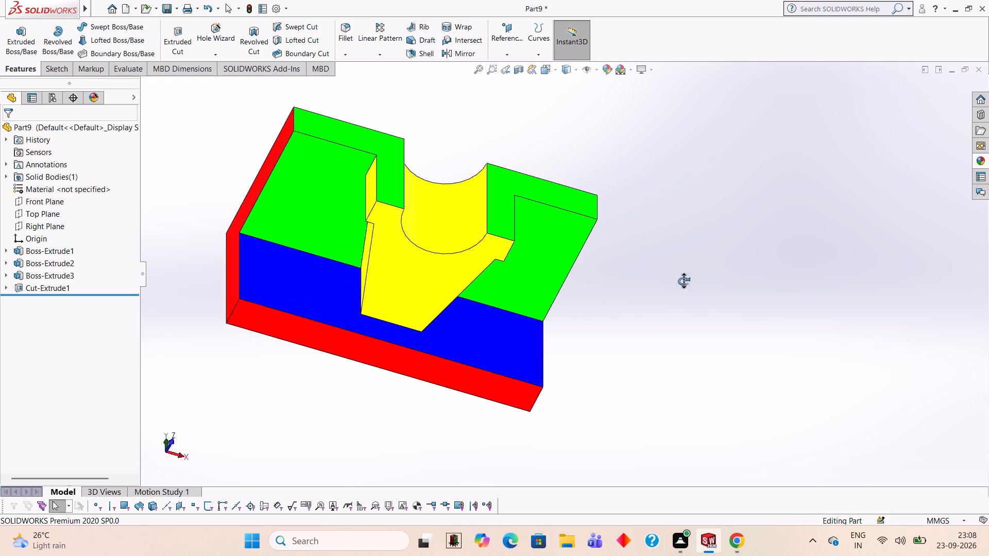
pyautogui.moveTo(684, 281); pyautogui.dragTo(679, 255, button='middle')
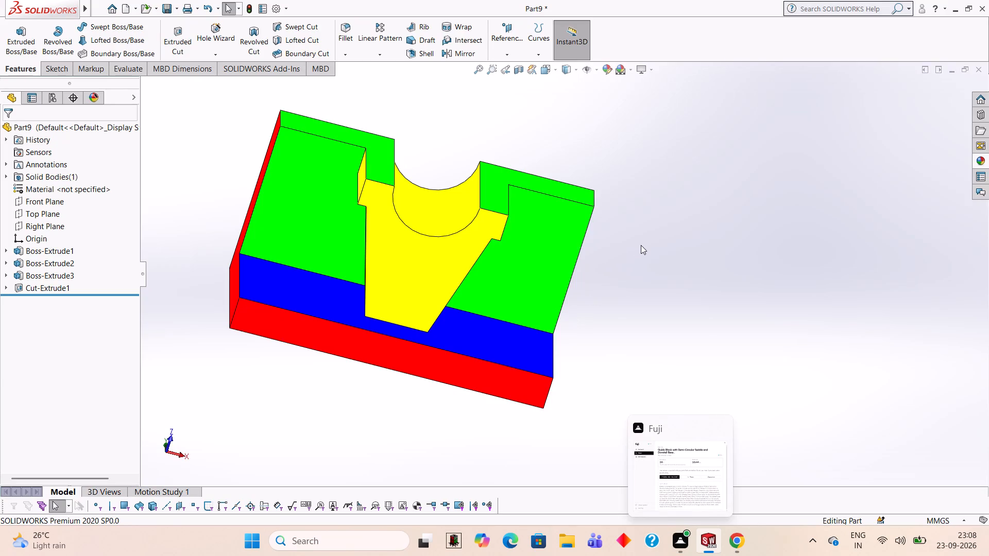
# Examine the bracket all around once more, checking the rib's sides, the recess, both end faces and the outer plate faces.
pyautogui.moveTo(604, 281); pyautogui.dragTo(689, 409, button='middle')
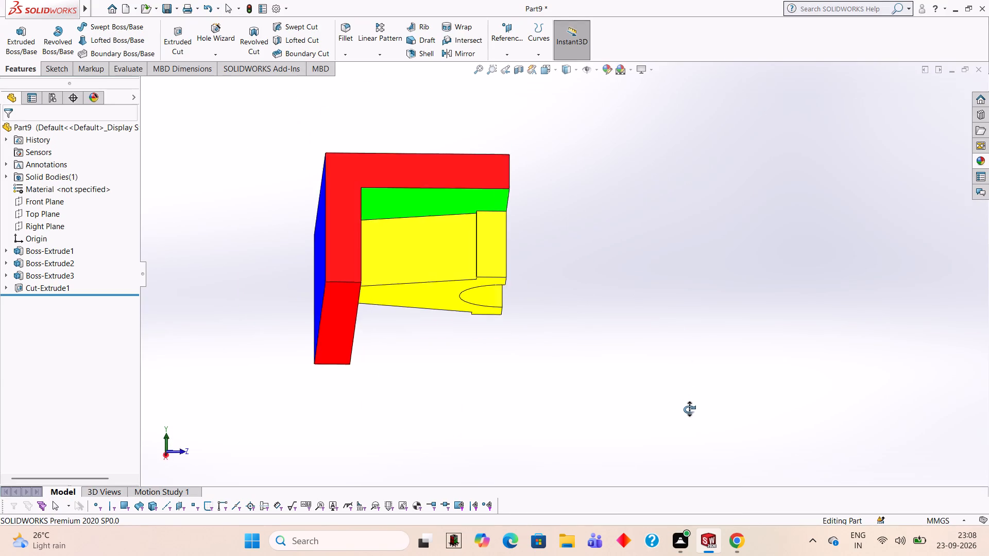
pyautogui.moveTo(689, 409); pyautogui.dragTo(635, 403, button='middle')
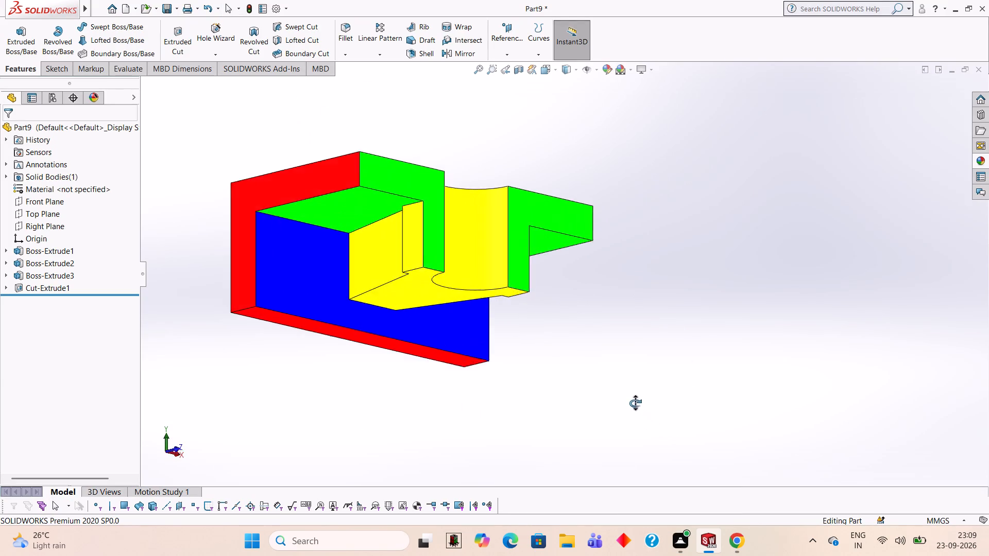
pyautogui.moveTo(635, 403); pyautogui.dragTo(616, 302, button='middle')
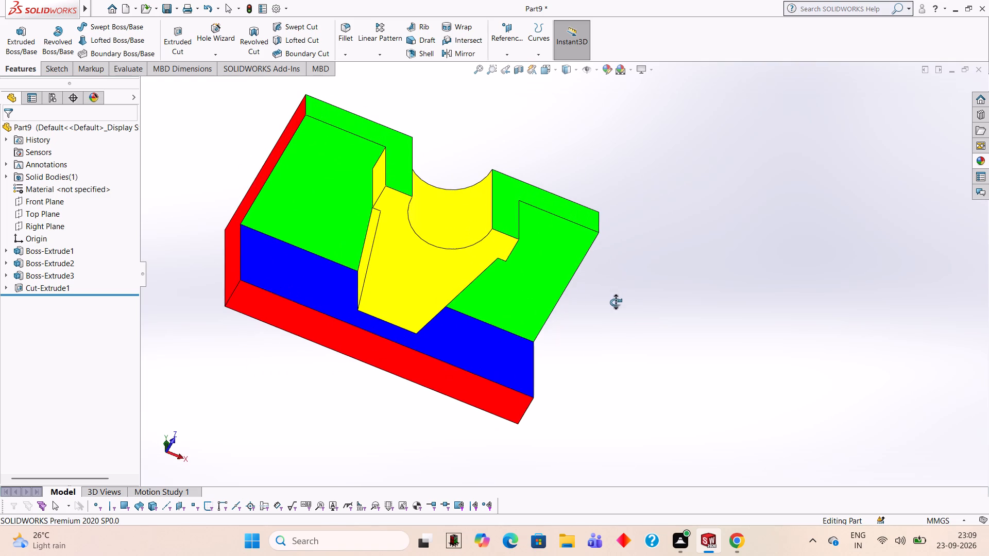
pyautogui.moveTo(616, 302); pyautogui.dragTo(616, 303, button='middle')
pyautogui.moveTo(647, 191); pyautogui.dragTo(641, 238, button='middle')
pyautogui.moveTo(609, 166); pyautogui.dragTo(603, 190, button='middle')
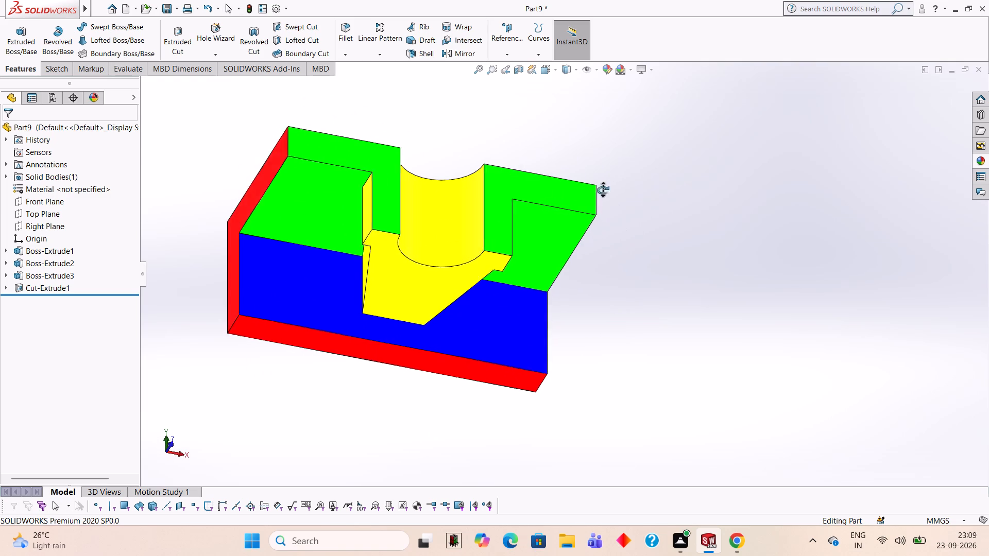
pyautogui.moveTo(603, 190); pyautogui.dragTo(593, 217, button='middle')
pyautogui.moveTo(523, 184); pyautogui.dragTo(573, 197, button='middle')
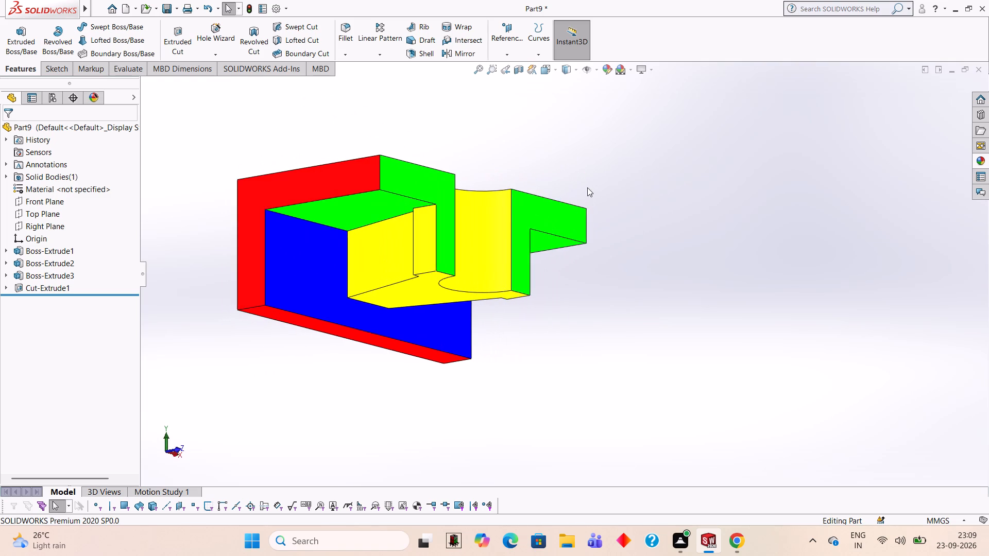
pyautogui.moveTo(587, 187); pyautogui.dragTo(664, 189, button='middle')
pyautogui.moveTo(618, 190); pyautogui.dragTo(680, 208, button='middle')
pyautogui.scroll(1, 683, 206)
pyautogui.moveTo(615, 142); pyautogui.dragTo(652, 174, button='middle')
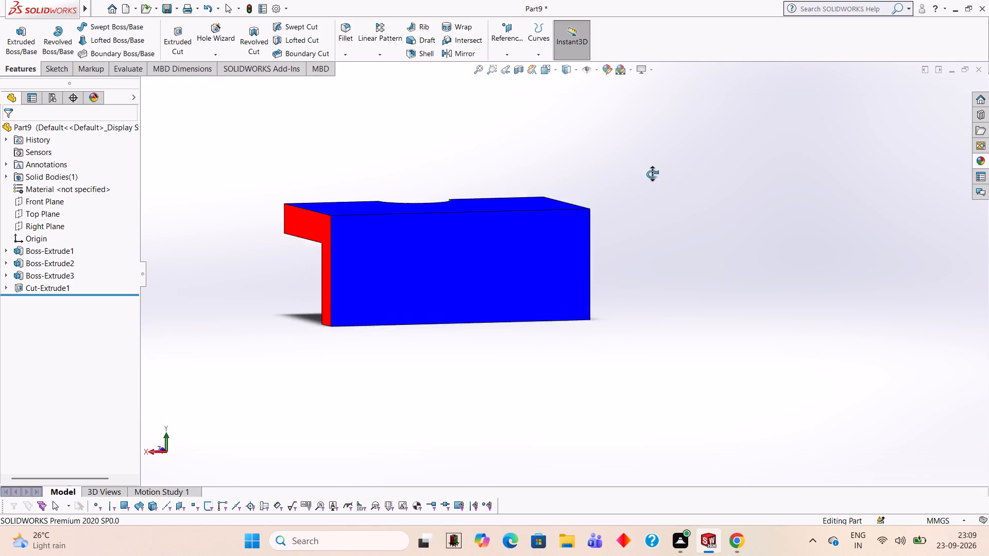
pyautogui.moveTo(652, 174); pyautogui.dragTo(723, 187, button='middle')
pyautogui.moveTo(727, 182); pyautogui.dragTo(751, 196, button='middle')
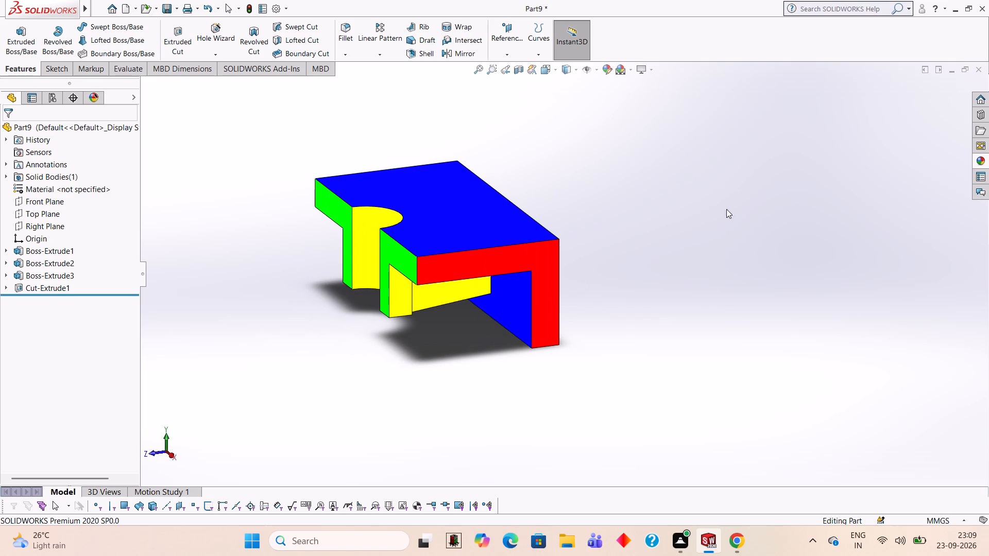
pyautogui.moveTo(603, 293); pyautogui.dragTo(624, 232, button='middle')
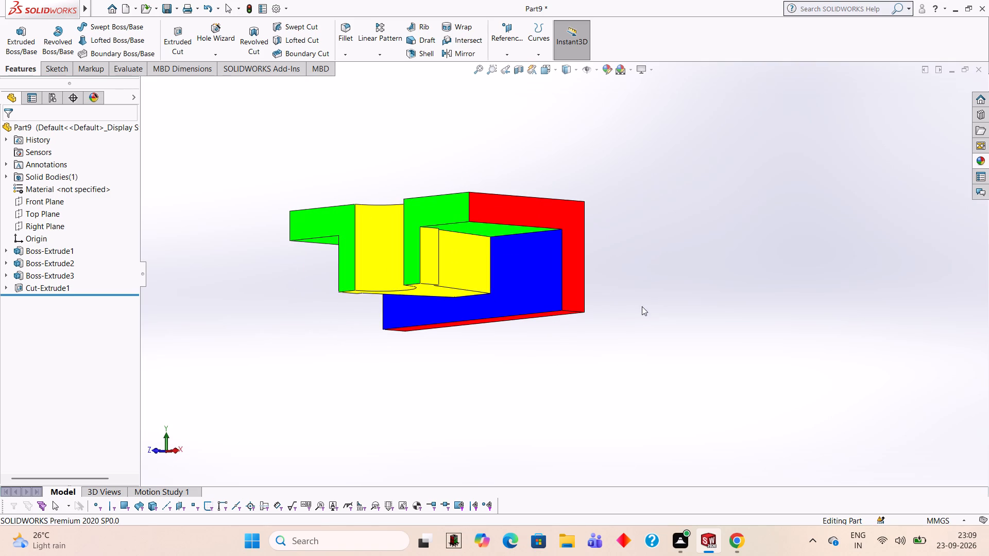
pyautogui.scroll(-1, 621, 316)
pyautogui.moveTo(613, 352); pyautogui.dragTo(637, 346, button='middle')
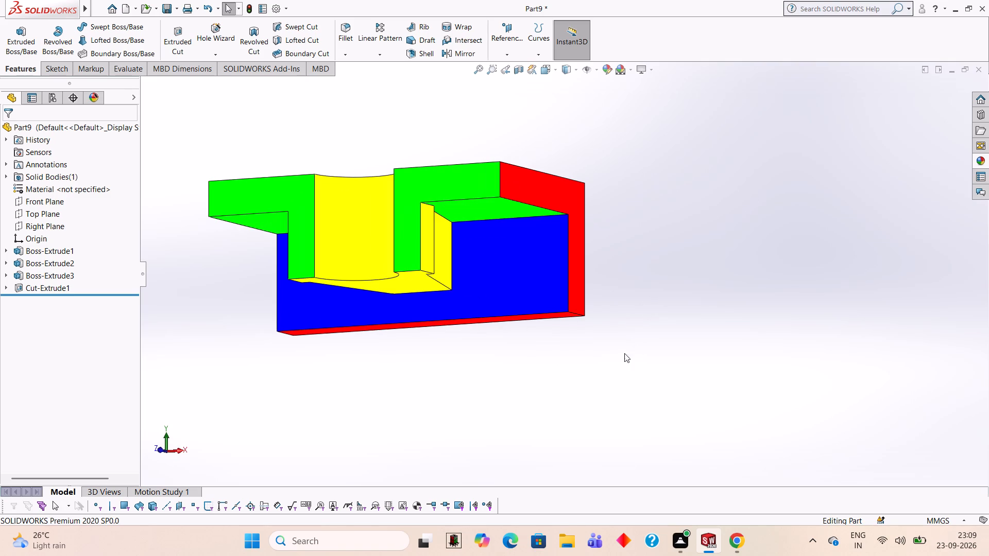
pyautogui.moveTo(600, 369); pyautogui.dragTo(619, 292, button='middle')
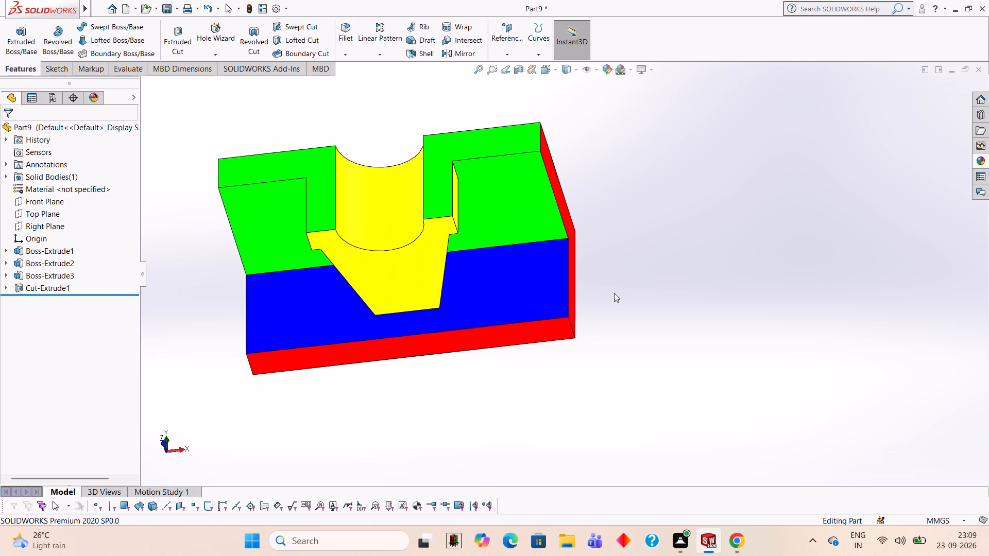
# Examine the bracket's underside and open front from several angles, checking the tapered rib, half-round recess and inner plate faces.
pyautogui.moveTo(658, 293); pyautogui.dragTo(689, 297, button='middle')
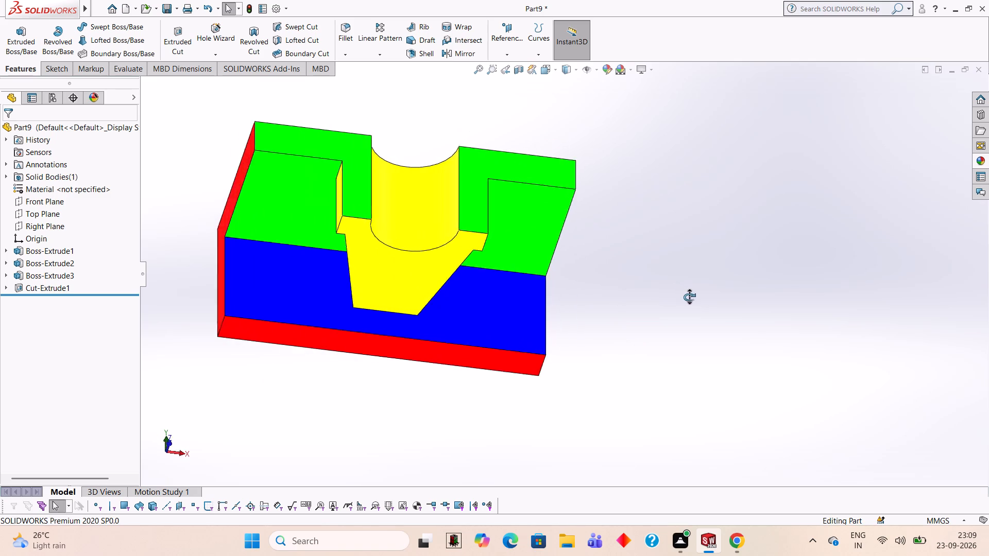
pyautogui.moveTo(689, 297); pyautogui.dragTo(697, 322, button='middle')
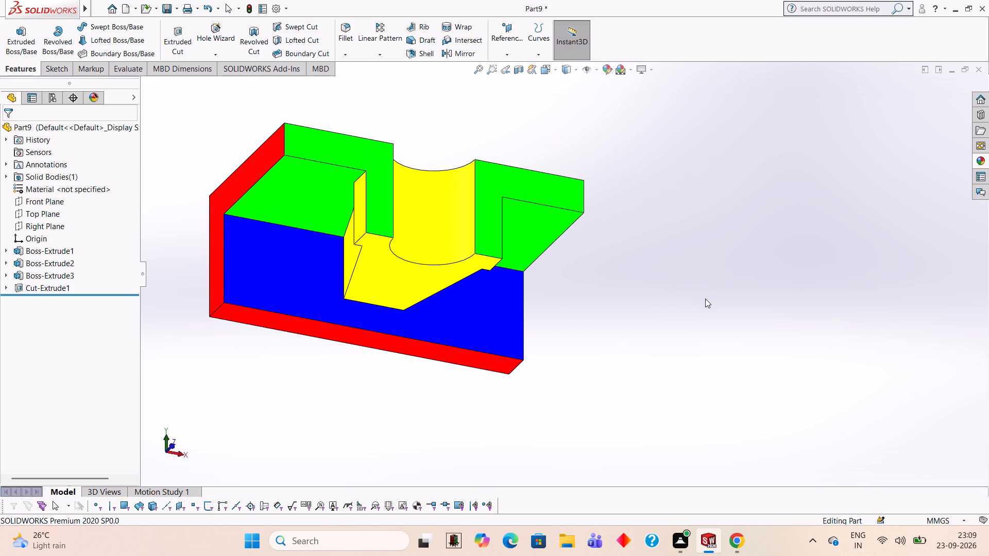
pyautogui.moveTo(649, 284); pyautogui.dragTo(666, 359, button='middle')
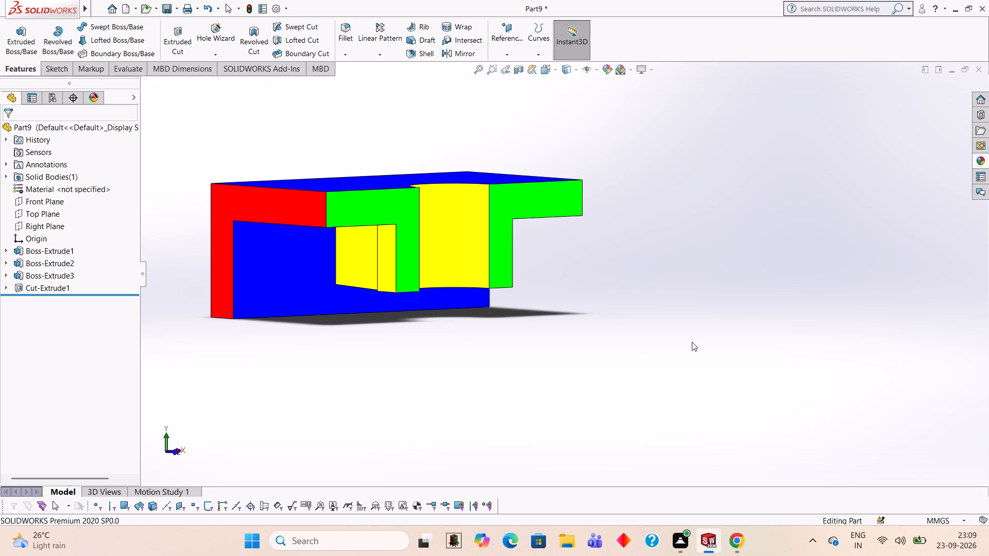
pyautogui.moveTo(686, 311); pyautogui.dragTo(703, 319, button='middle')
pyautogui.moveTo(703, 319); pyautogui.dragTo(663, 322, button='middle')
pyautogui.moveTo(663, 322); pyautogui.dragTo(640, 253, button='middle')
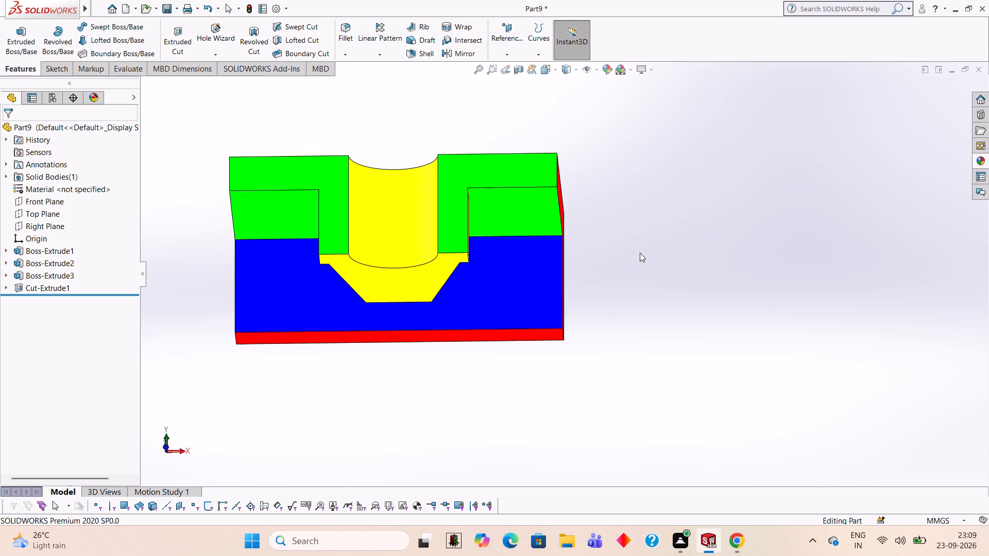
pyautogui.moveTo(619, 302); pyautogui.dragTo(633, 243, button='middle')
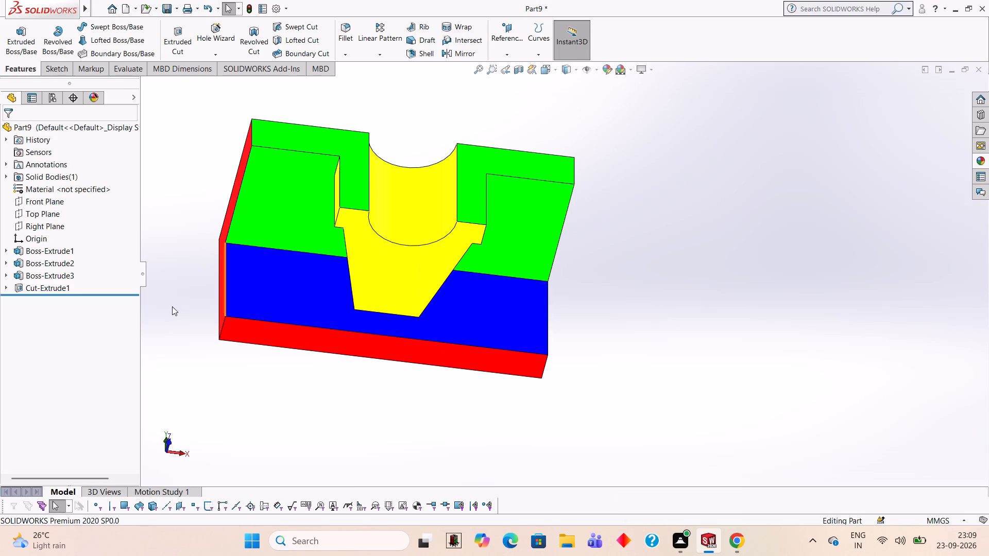
pyautogui.scroll(-1, 167, 309)
pyautogui.scroll(1, 167, 309)
pyautogui.moveTo(188, 227); pyautogui.dragTo(174, 180, button='middle')
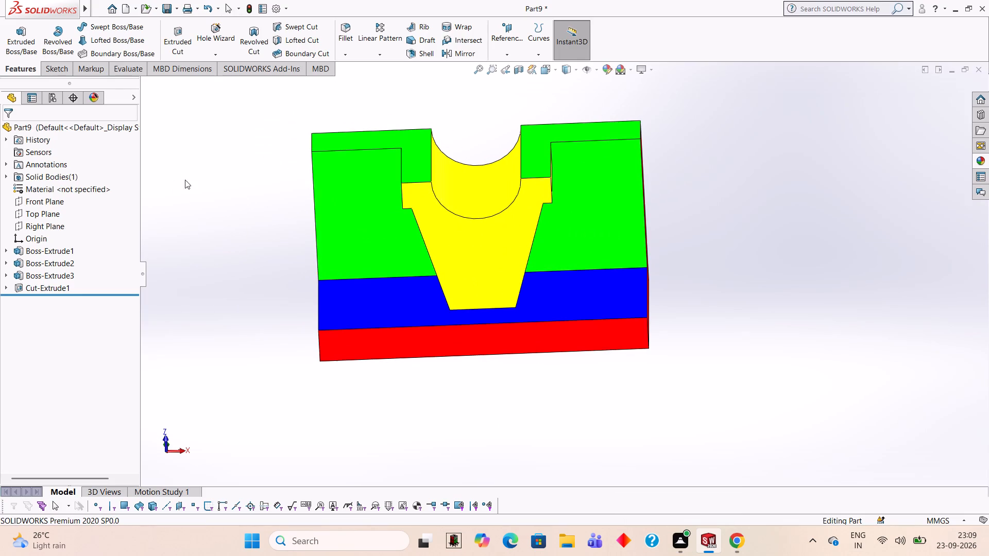
pyautogui.moveTo(733, 207); pyautogui.dragTo(740, 146, button='middle')
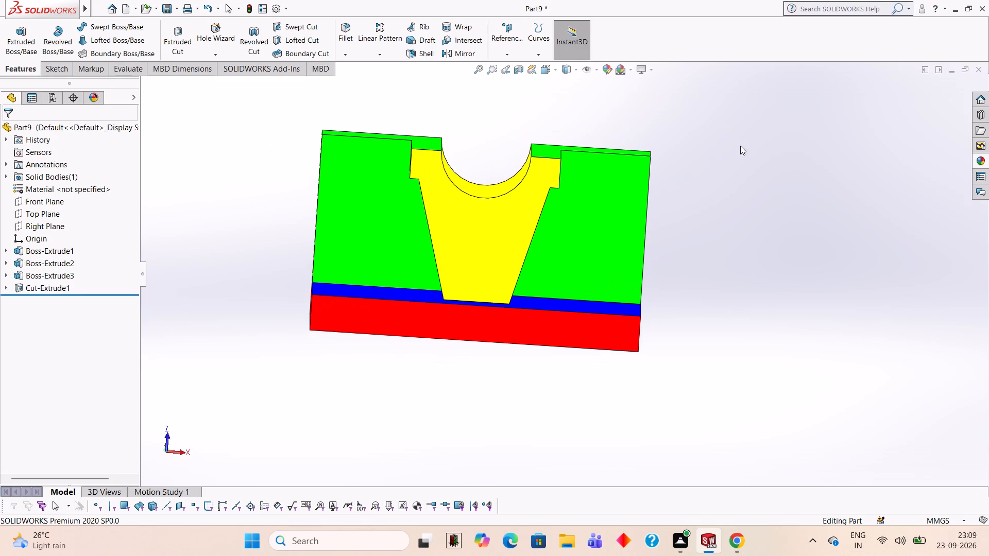
pyautogui.moveTo(735, 149); pyautogui.dragTo(742, 235, button='middle')
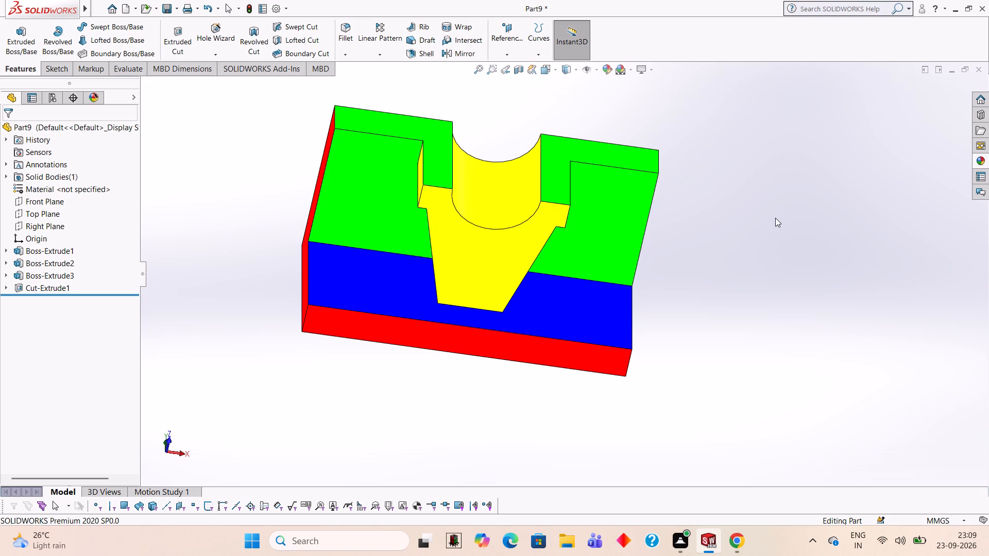
# Examine the bracket from the front, below, its ends and above, checking the recess, the rib's side and the outer plate faces.
pyautogui.moveTo(775, 218); pyautogui.dragTo(777, 395, button='middle')
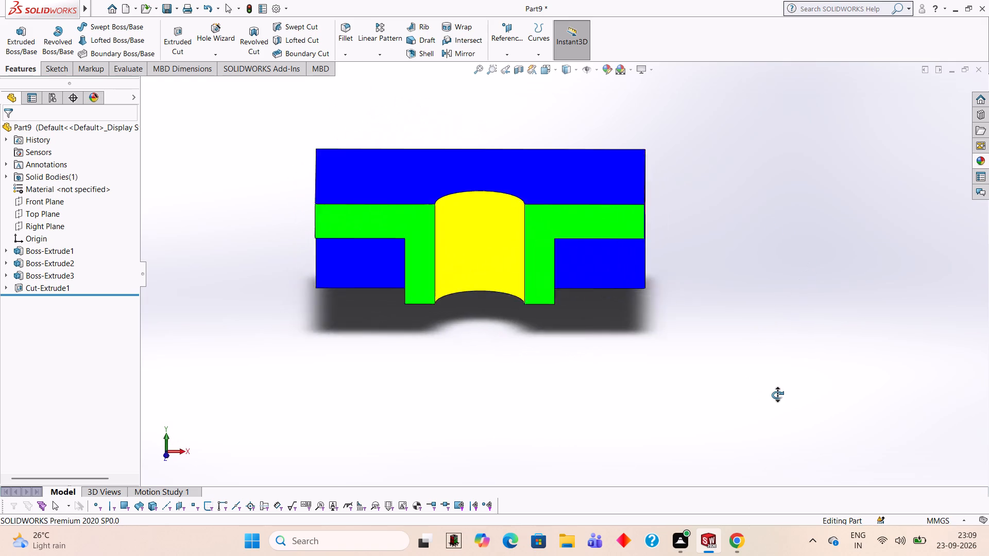
pyautogui.moveTo(777, 395); pyautogui.dragTo(764, 310, button='middle')
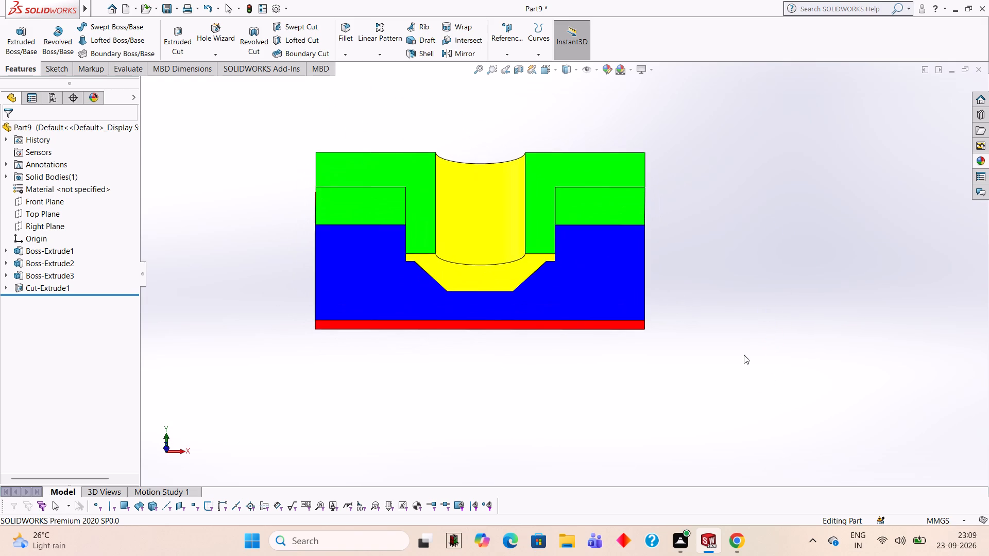
pyautogui.moveTo(744, 355); pyautogui.dragTo(749, 308, button='middle')
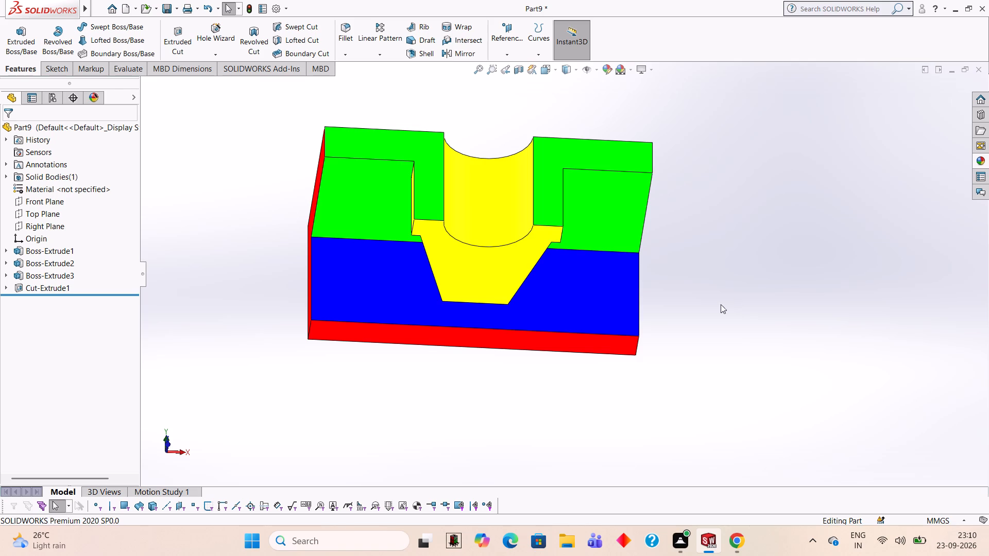
pyautogui.moveTo(706, 342); pyautogui.dragTo(778, 357, button='middle')
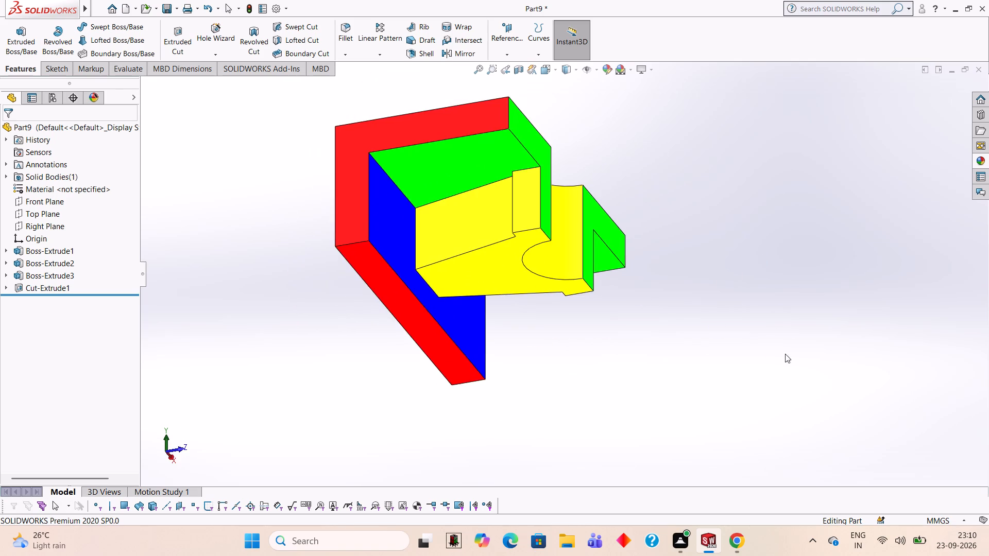
pyautogui.moveTo(757, 248); pyautogui.dragTo(785, 326, button='middle')
pyautogui.moveTo(747, 265); pyautogui.dragTo(780, 296, button='middle')
pyautogui.moveTo(744, 255); pyautogui.dragTo(832, 291, button='middle')
pyautogui.moveTo(792, 251); pyautogui.dragTo(841, 278, button='middle')
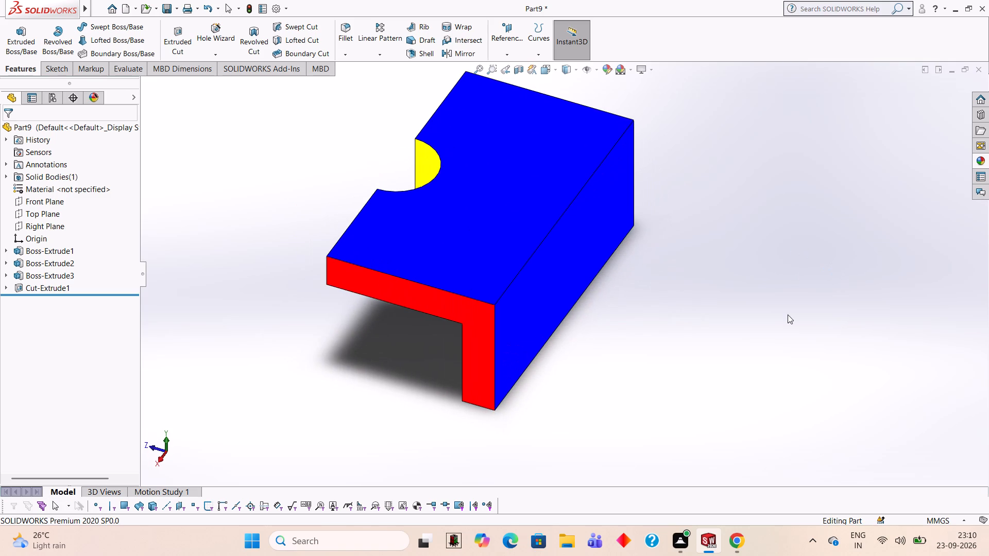
pyautogui.moveTo(782, 316); pyautogui.dragTo(811, 316, button='middle')
pyautogui.moveTo(657, 302); pyautogui.dragTo(705, 298, button='middle')
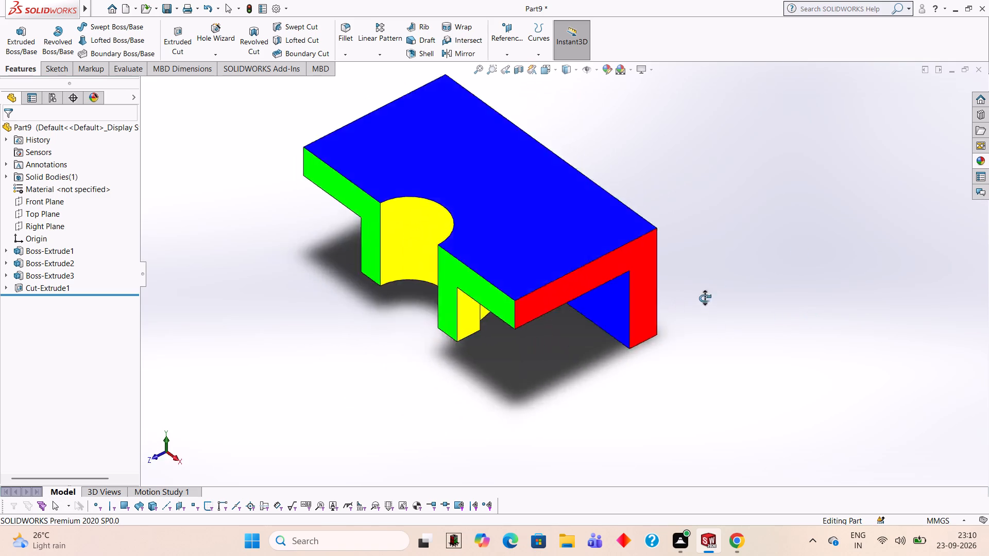
pyautogui.moveTo(705, 298); pyautogui.dragTo(729, 282, button='middle')
pyautogui.moveTo(541, 373); pyautogui.dragTo(563, 169, button='middle')
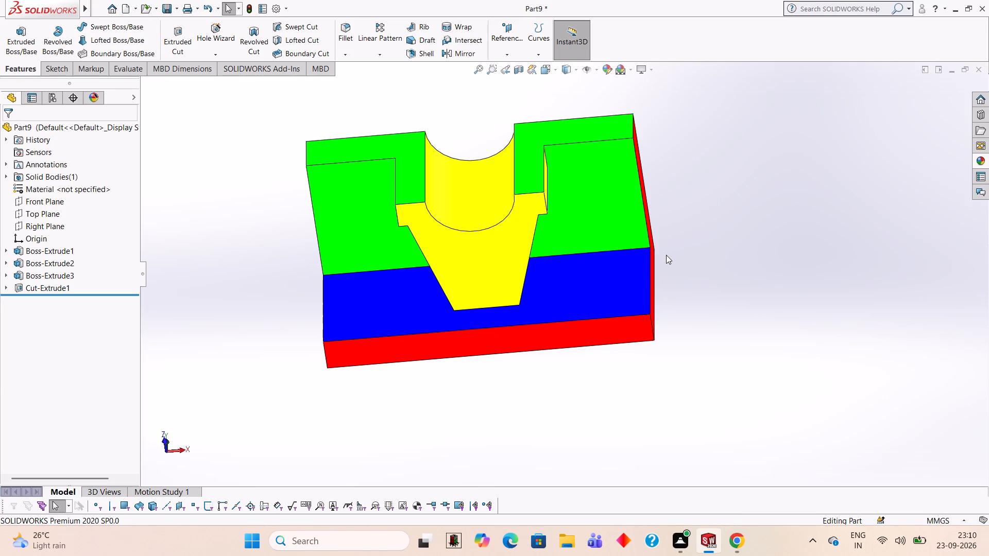
# Save the part in the Documents folder as a SOLIDWORKS Part named 848484.
pyautogui.hotkey('ctrl', 's')
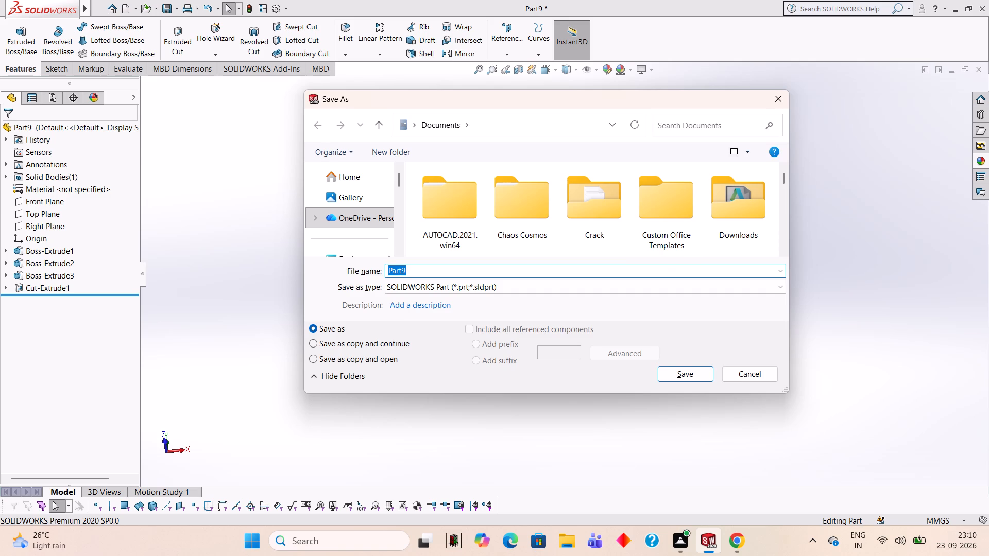
pyautogui.press('8')
pyautogui.press('4')
pyautogui.write('8484')
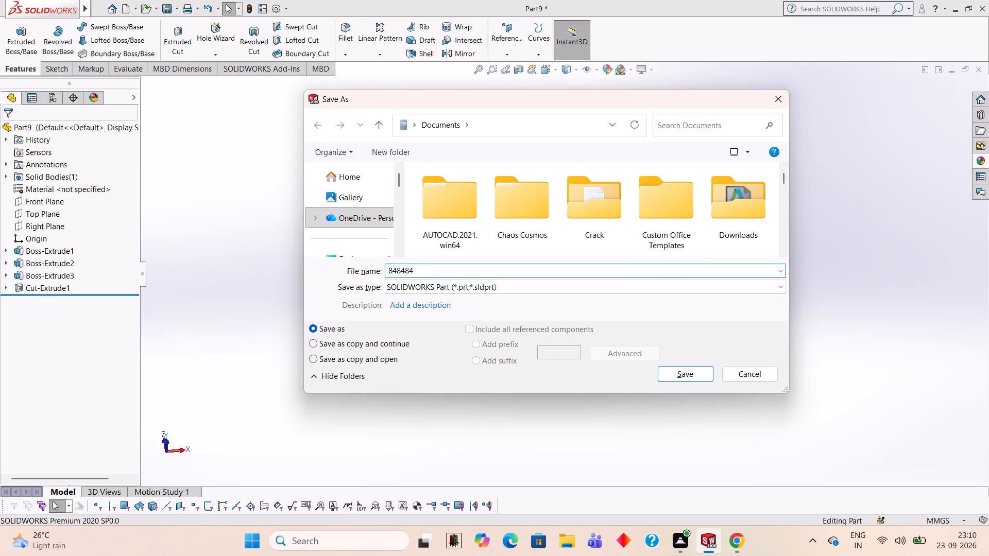
pyautogui.click(692, 381)
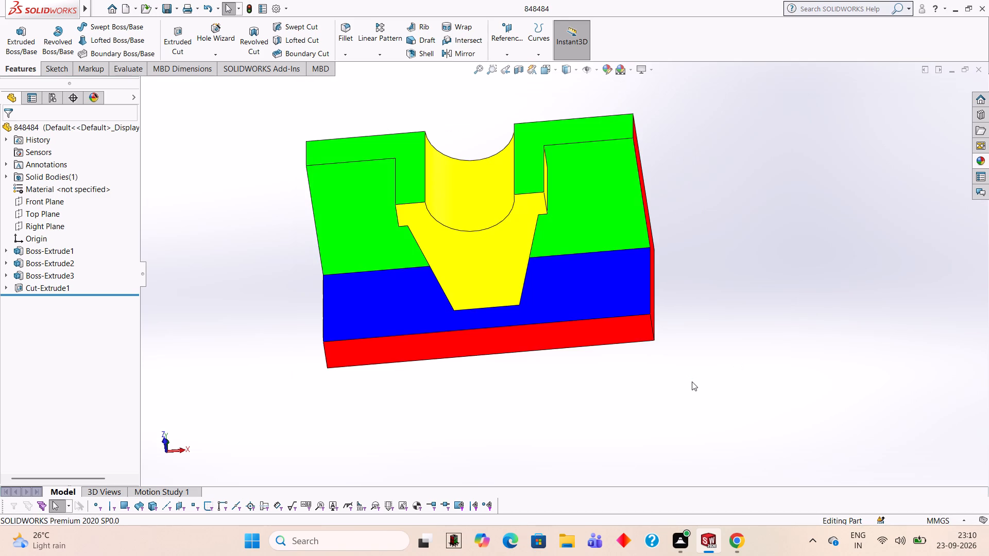
# Save a copy of the part in Documents as an Adobe PDF named 848484.
pyautogui.click(180, 5)
pyautogui.click(181, 39)
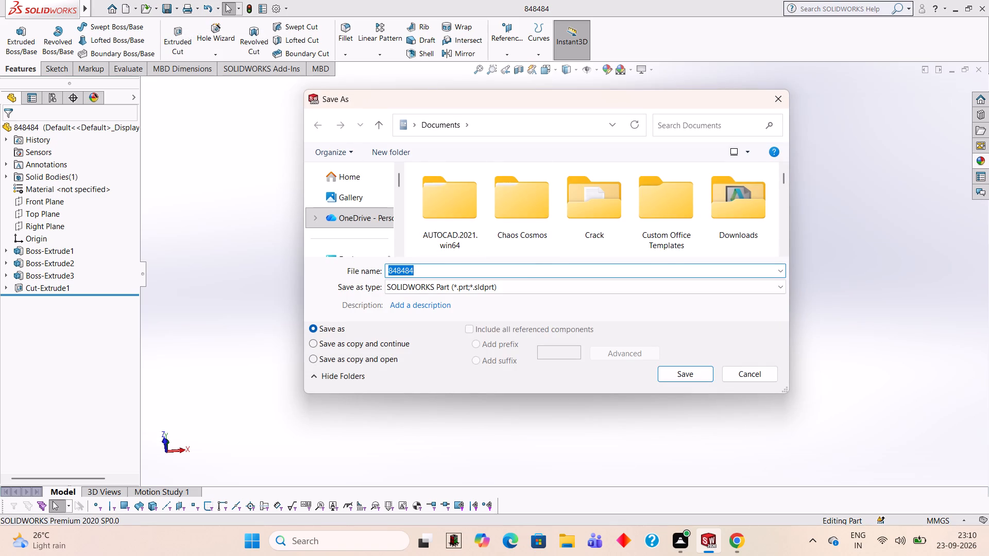
pyautogui.click(539, 284)
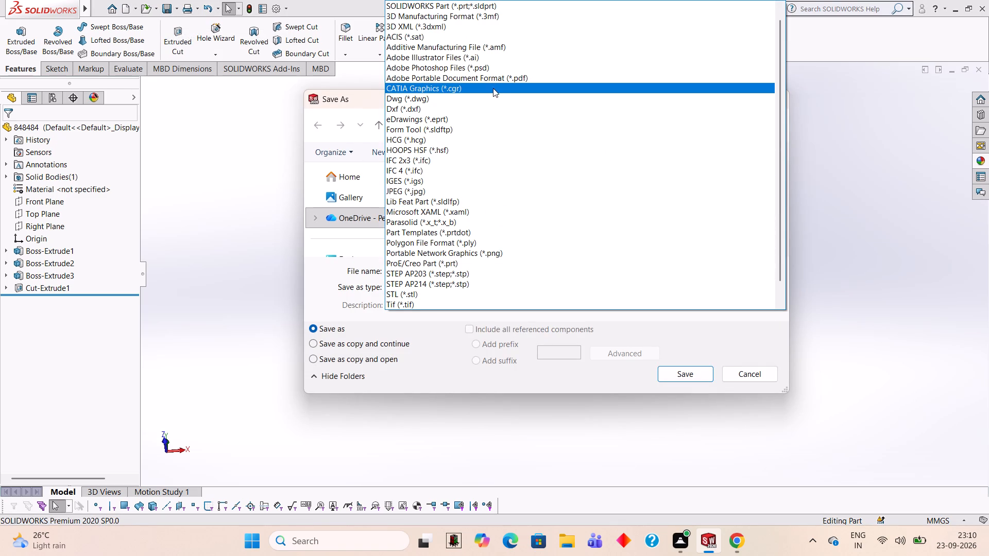
pyautogui.click(491, 79)
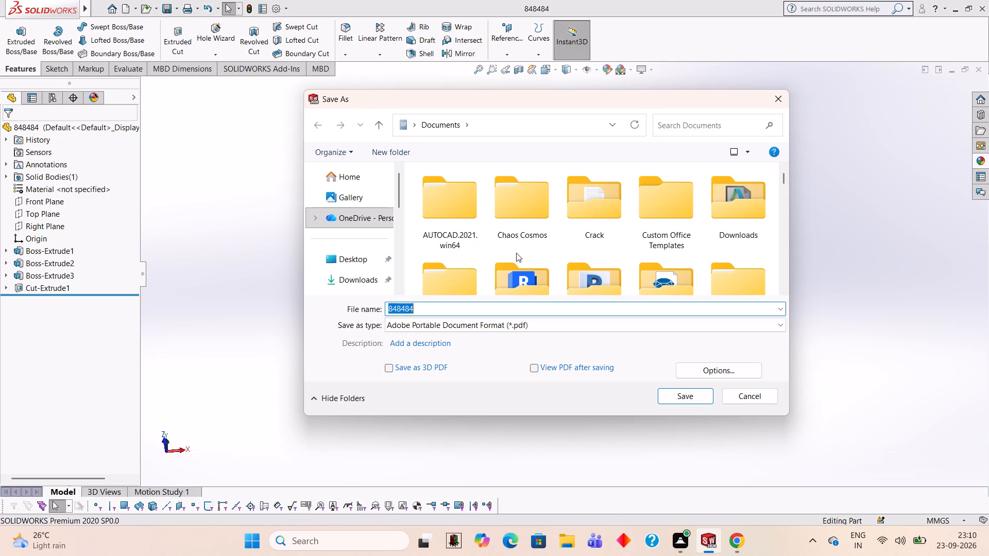
pyautogui.click(704, 392)
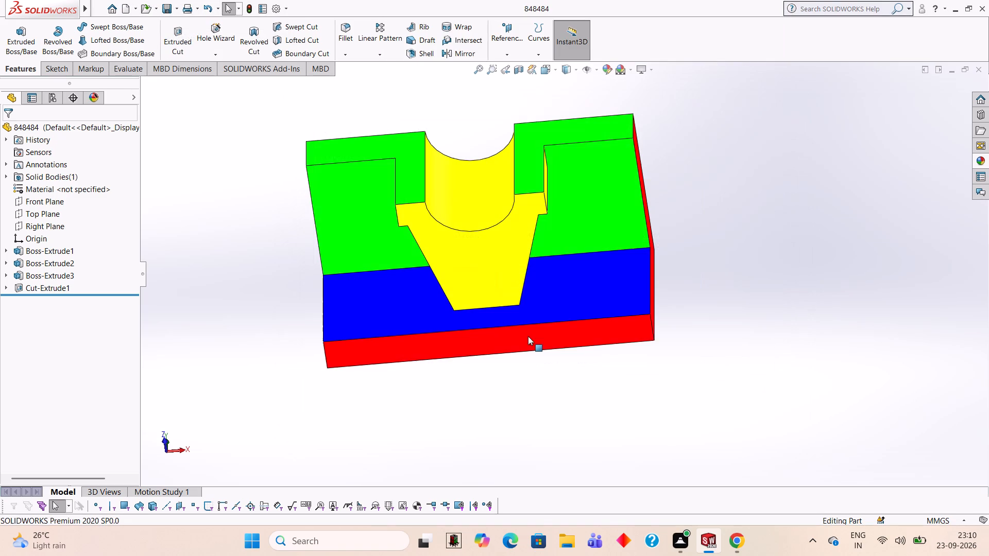